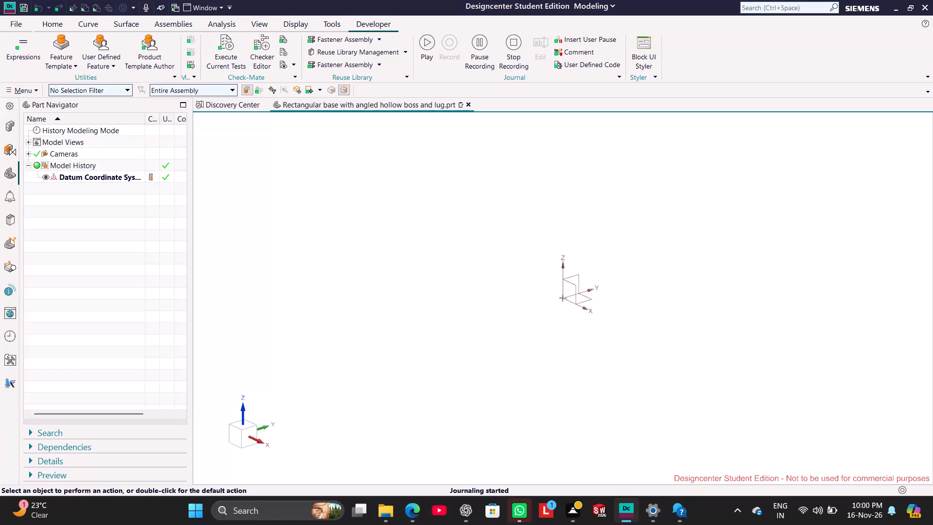
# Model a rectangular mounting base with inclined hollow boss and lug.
# In File Explorer, open the drawing pp-6b35b20dcc.jpg from the folder "Rectangular base with angled hollow boss and lug - Run 3".
pyautogui.click(387, 515)
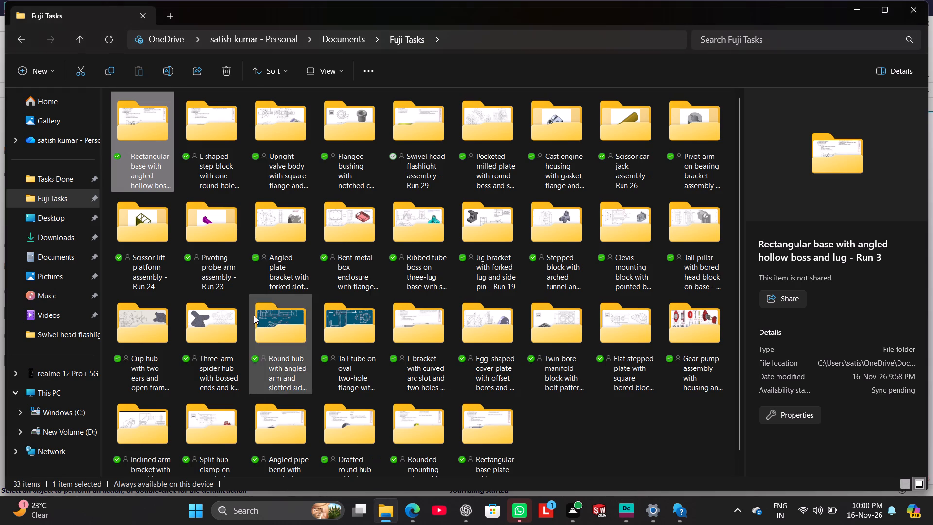
pyautogui.doubleClick(149, 126)
pyautogui.doubleClick(149, 126)
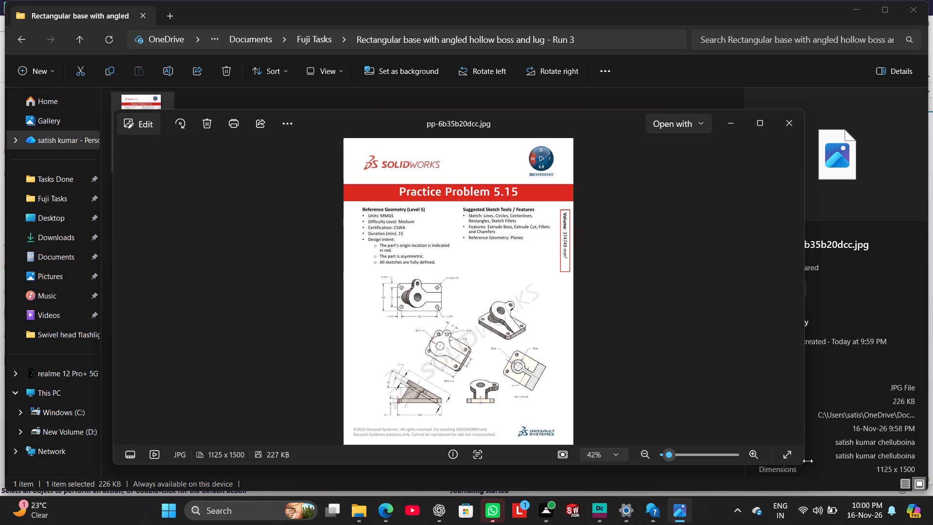
# Shrink the image viewer window and zoom in to examine the drawing's dimensioned plan view and View A-A.
pyautogui.moveTo(808, 461); pyautogui.dragTo(464, 431)
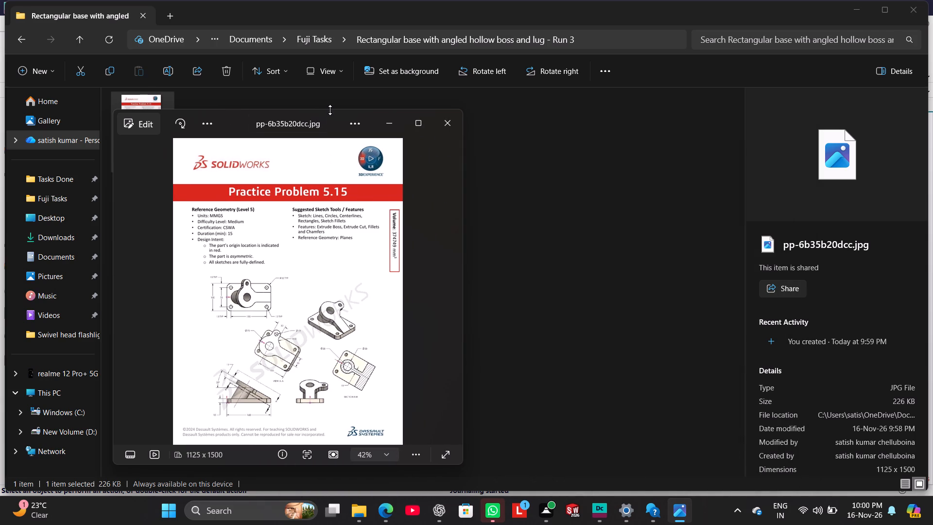
pyautogui.moveTo(330, 110); pyautogui.dragTo(329, 160)
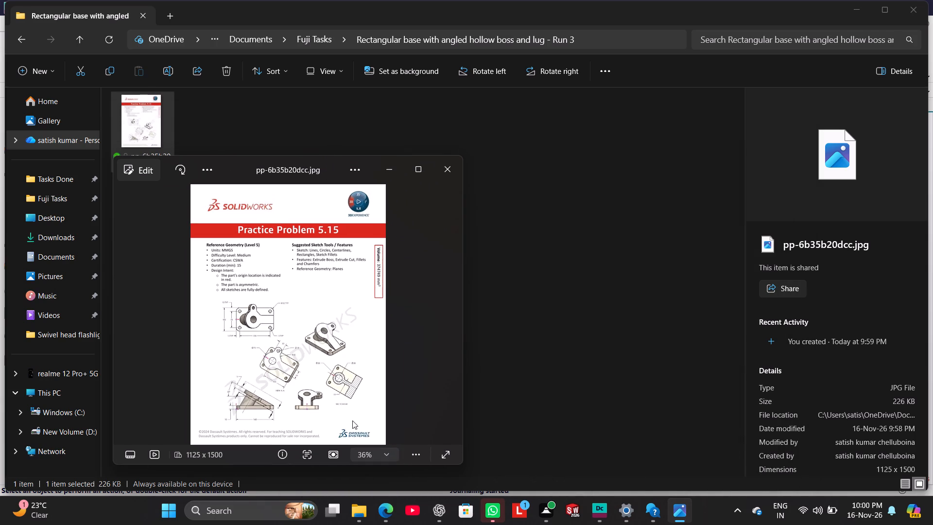
pyautogui.click(384, 455)
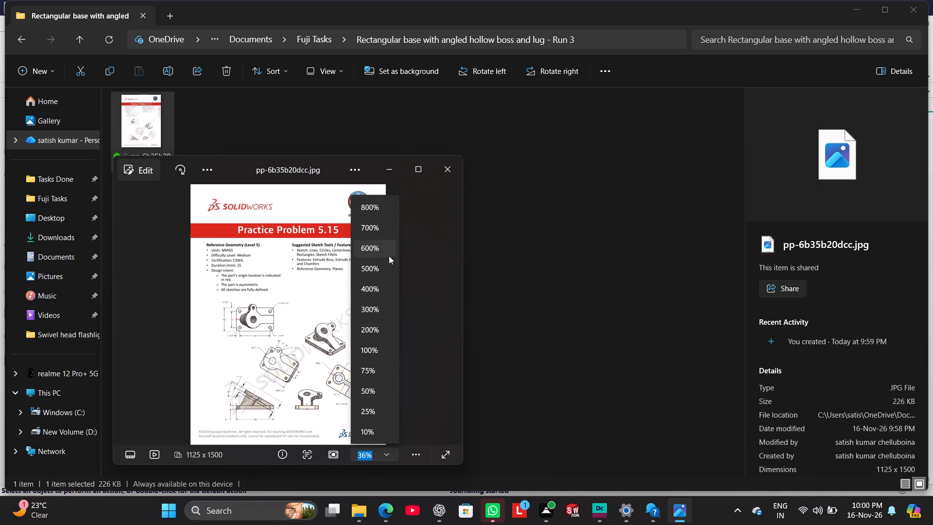
pyautogui.click(386, 251)
pyautogui.scroll(-2, 351, 325)
pyautogui.scroll(6, 351, 325)
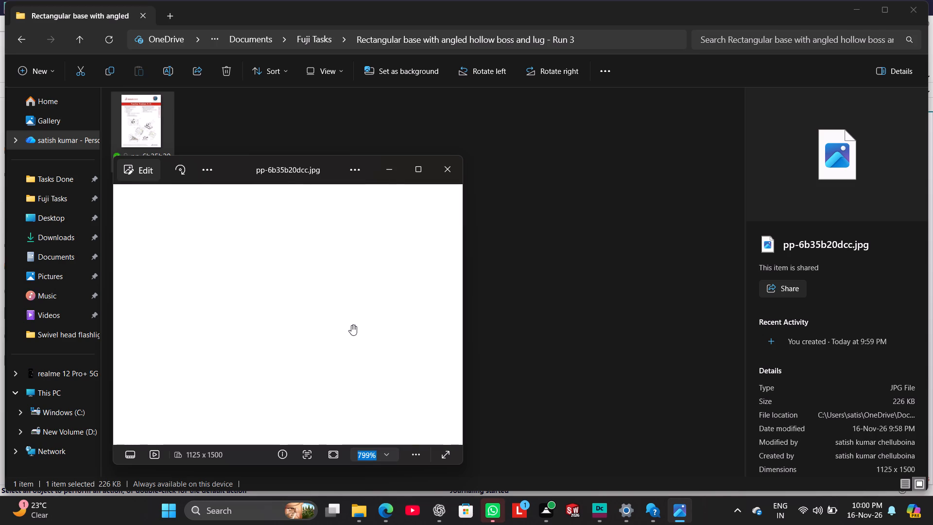
pyautogui.scroll(5, 351, 325)
pyautogui.scroll(-20, 351, 325)
pyautogui.scroll(-1, 351, 325)
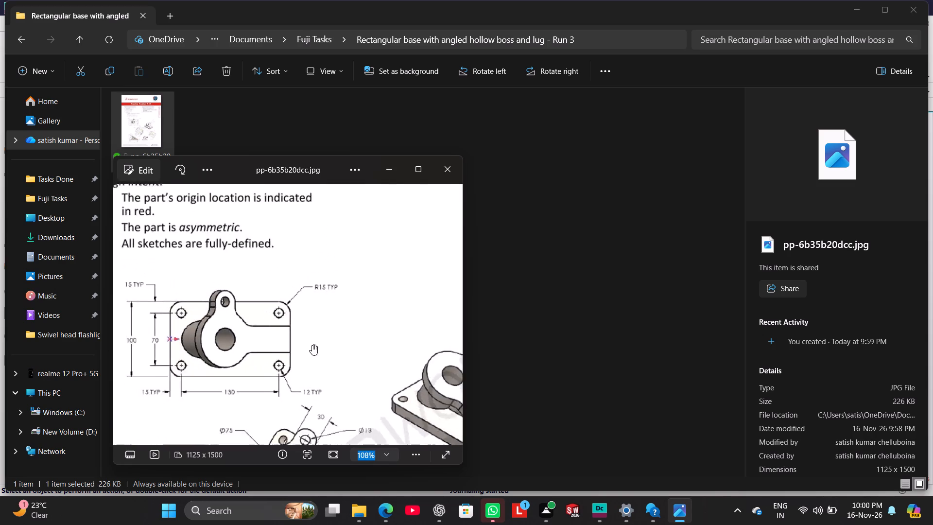
pyautogui.scroll(-2, 303, 348)
pyautogui.moveTo(340, 385); pyautogui.dragTo(328, 295, button='middle')
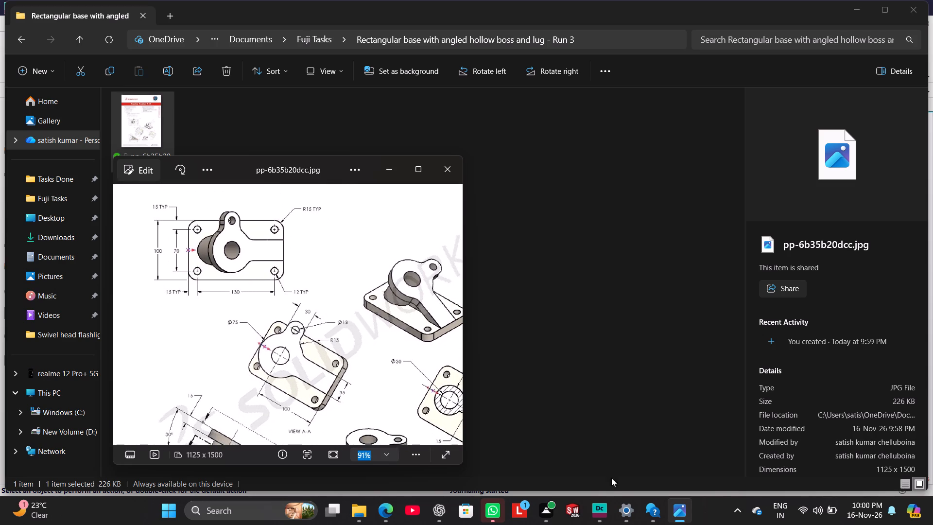
# Bring the drawing in front of the Designcenter NX part, narrow its window, and fit all the drawing views inside it.
pyautogui.click(605, 510)
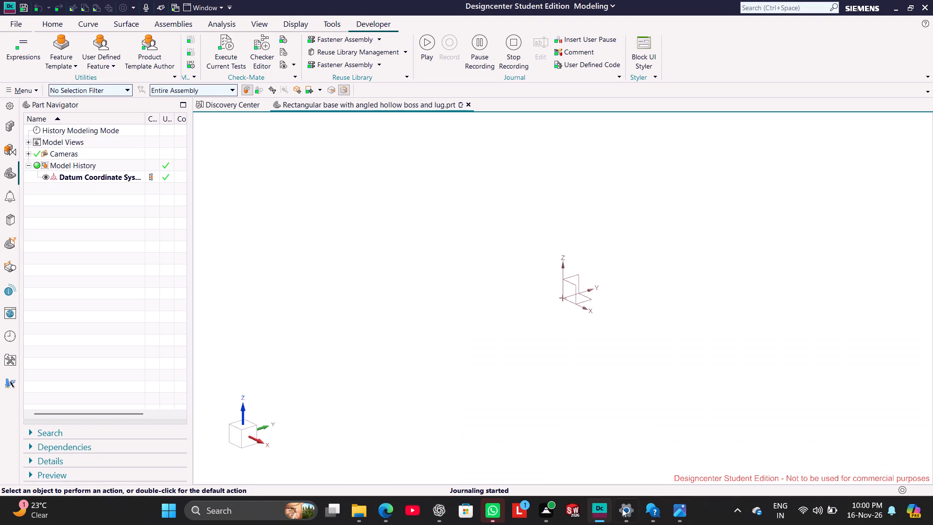
pyautogui.click(675, 513)
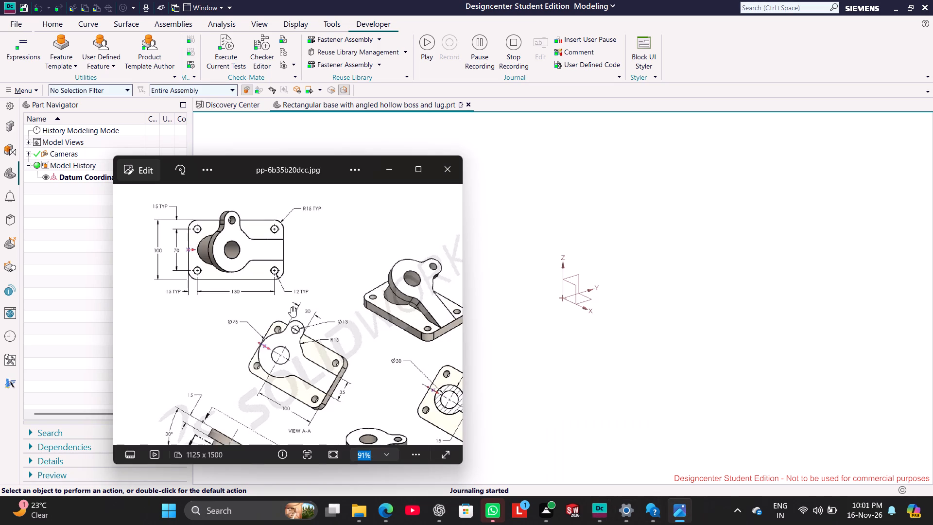
pyautogui.moveTo(266, 338); pyautogui.dragTo(257, 314)
pyautogui.scroll(-4, 321, 349)
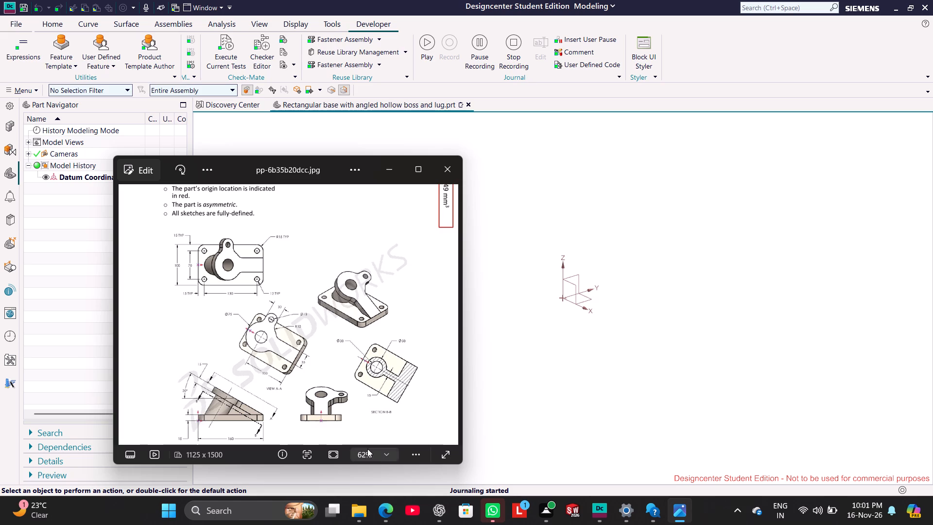
pyautogui.moveTo(461, 464); pyautogui.dragTo(399, 388)
pyautogui.moveTo(284, 372); pyautogui.dragTo(277, 339, button='middle')
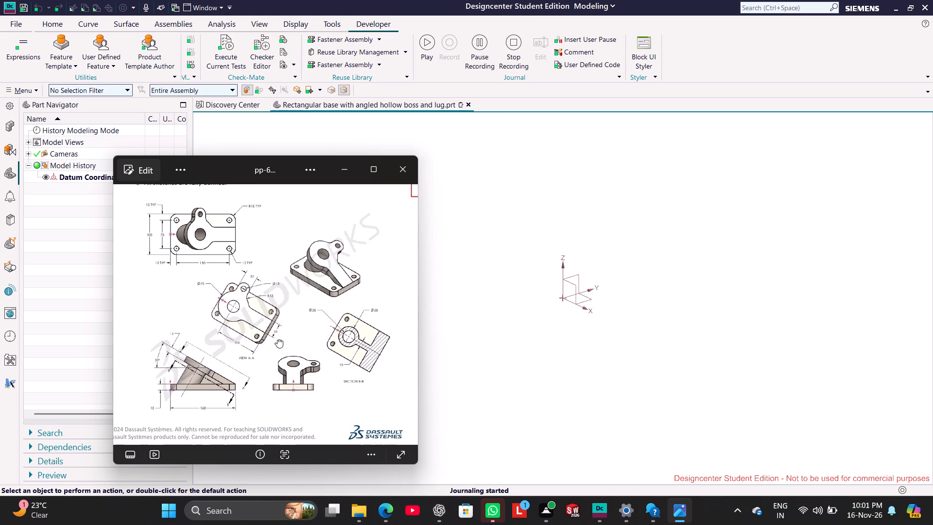
pyautogui.moveTo(277, 339); pyautogui.dragTo(192, 332, button='middle')
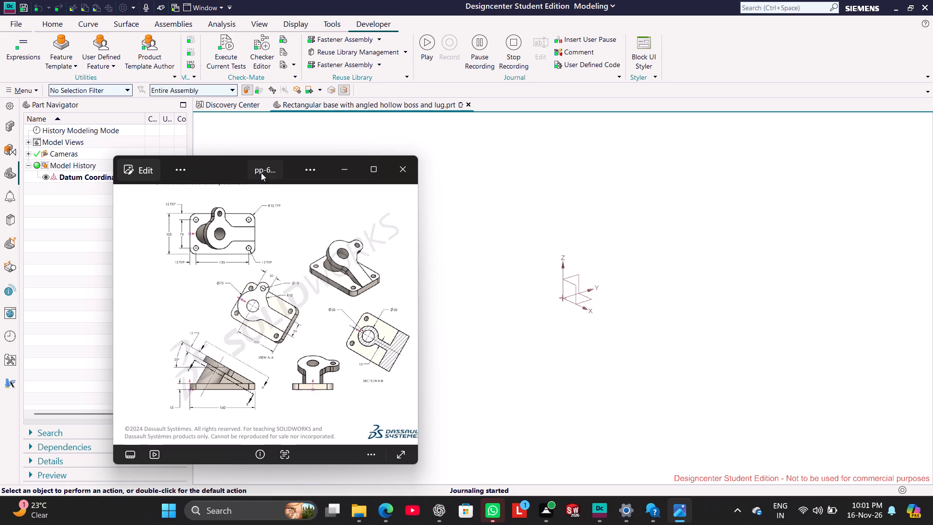
# Position the drawing window over the lower part of the Part Navigator, leaving the datum coordinate system clear.
pyautogui.moveTo(220, 161); pyautogui.dragTo(86, 238)
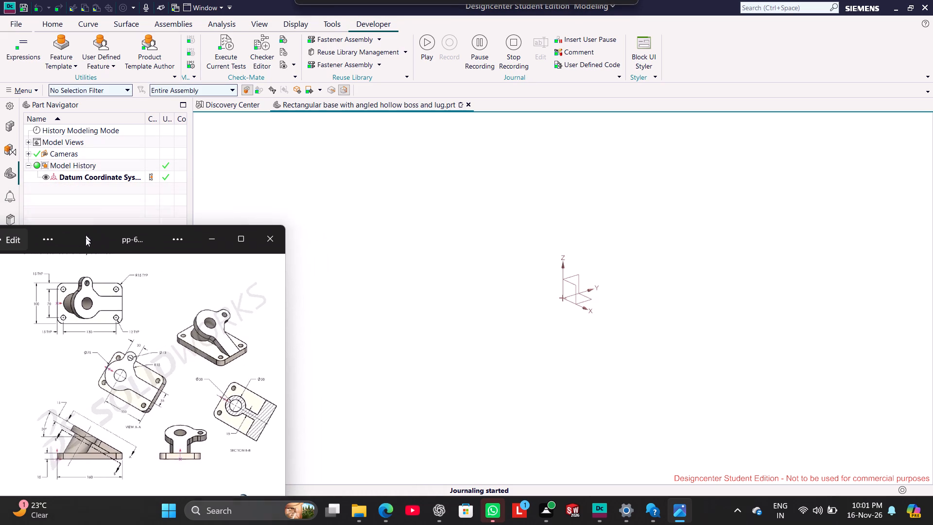
pyautogui.moveTo(86, 238); pyautogui.dragTo(554, 65)
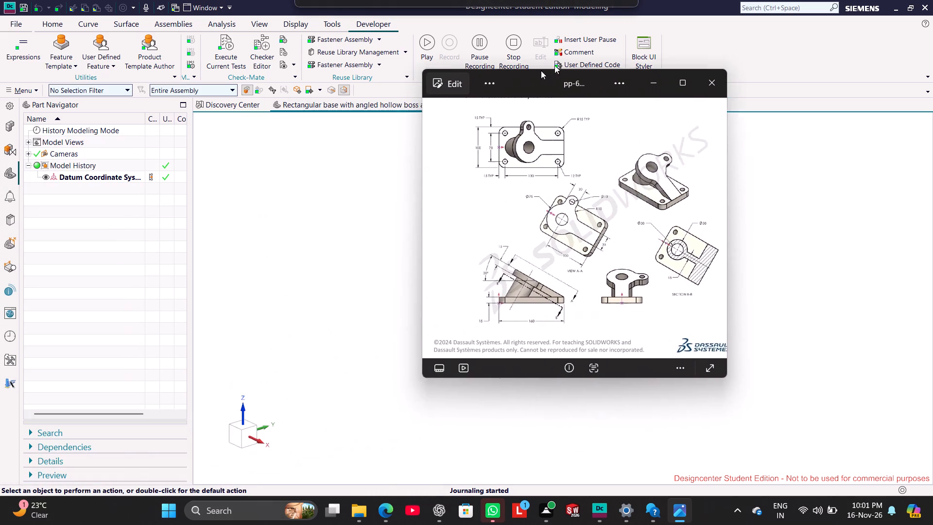
pyautogui.moveTo(554, 65); pyautogui.dragTo(760, 0)
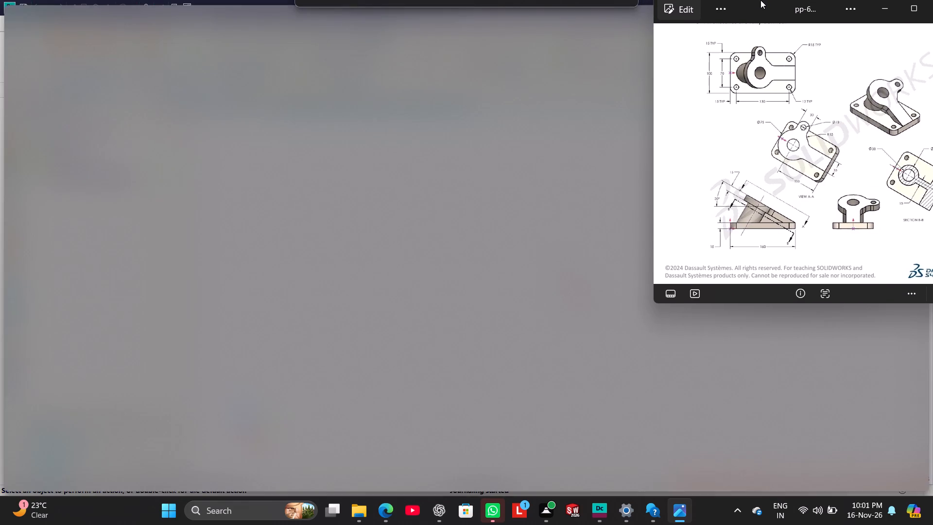
pyautogui.moveTo(760, 0); pyautogui.dragTo(192, 169)
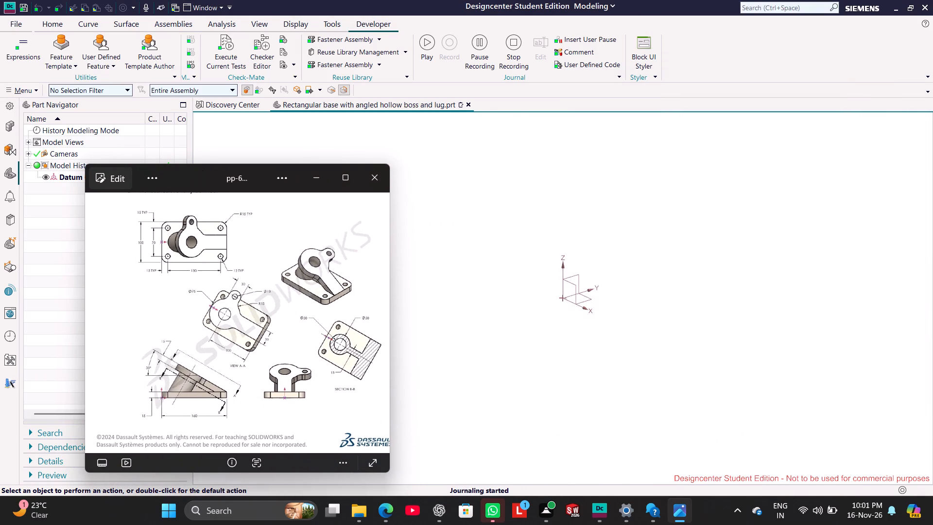
pyautogui.middleClick(291, 330)
pyautogui.moveTo(186, 177); pyautogui.dragTo(138, 177)
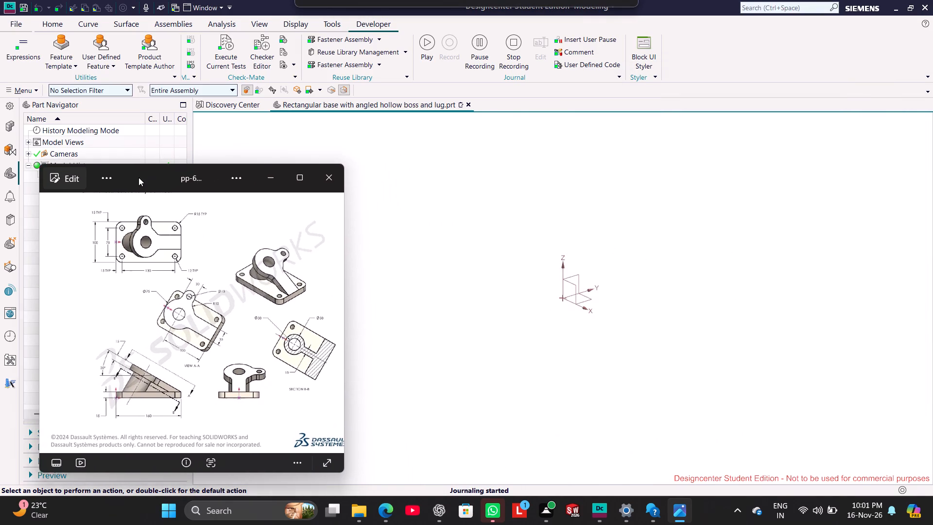
pyautogui.moveTo(138, 177); pyautogui.dragTo(134, 241)
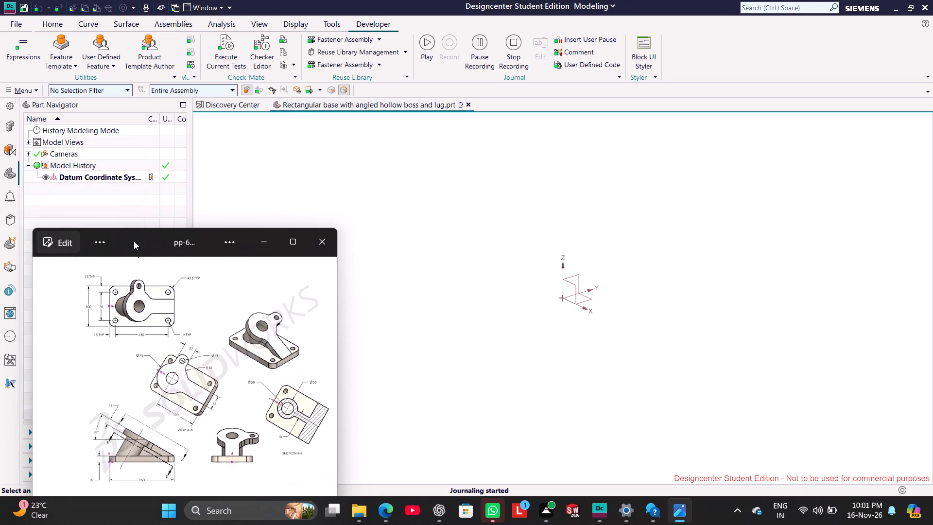
pyautogui.moveTo(134, 241); pyautogui.dragTo(134, 242)
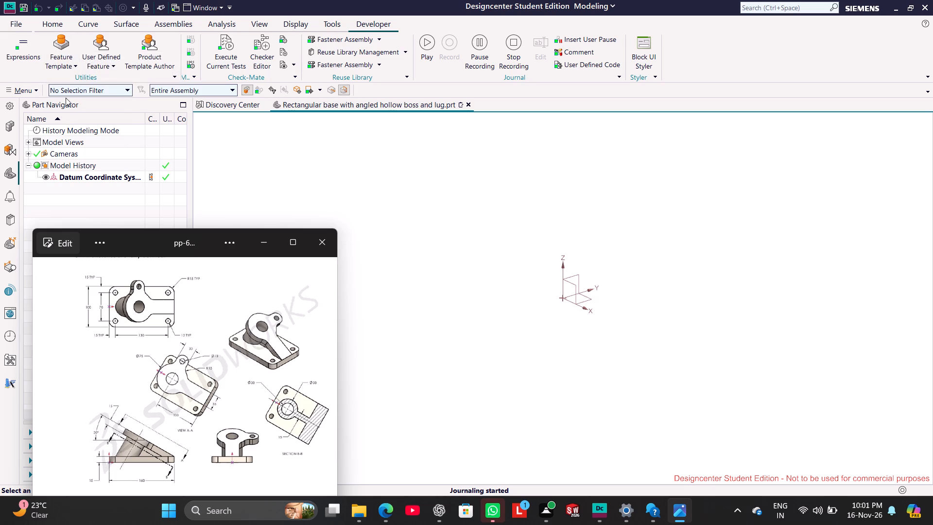
# Start a new sketch on a plane in Designcenter NX, keeping the reference drawing in view.
pyautogui.click(75, 66)
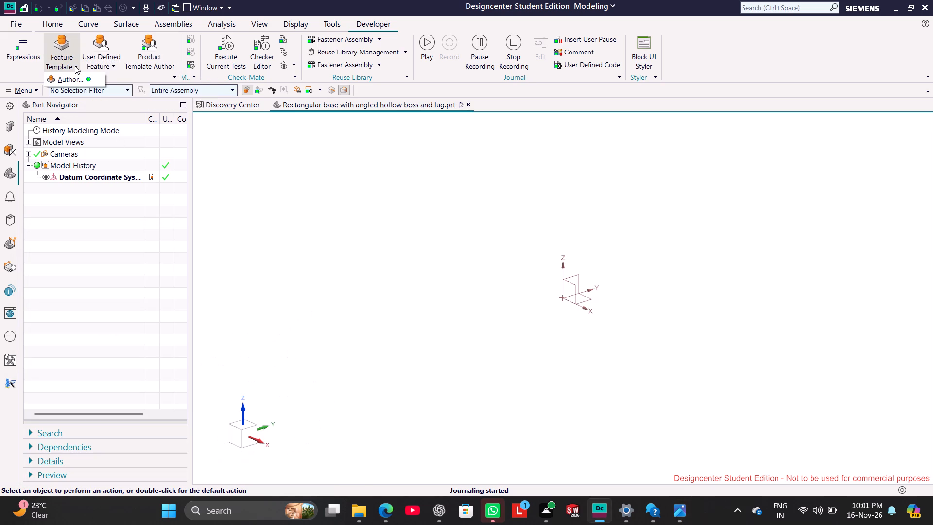
pyautogui.click(54, 19)
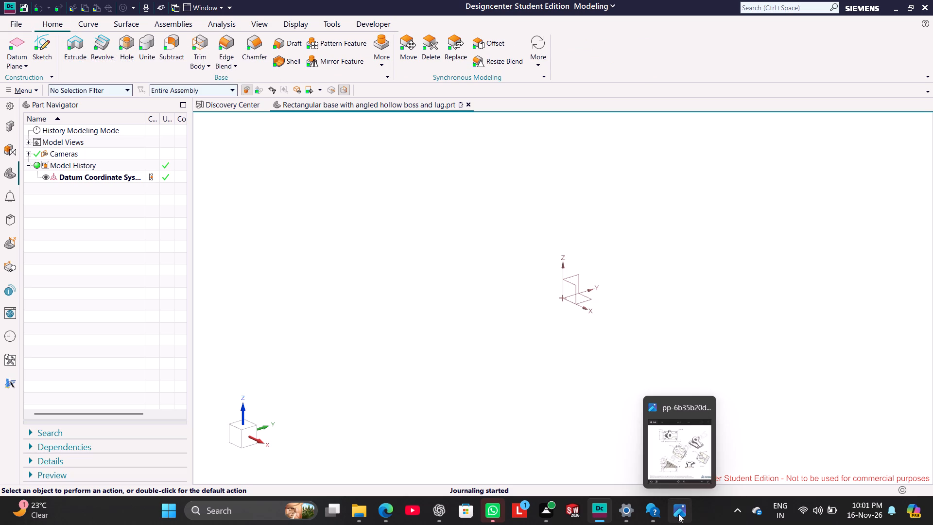
pyautogui.click(695, 455)
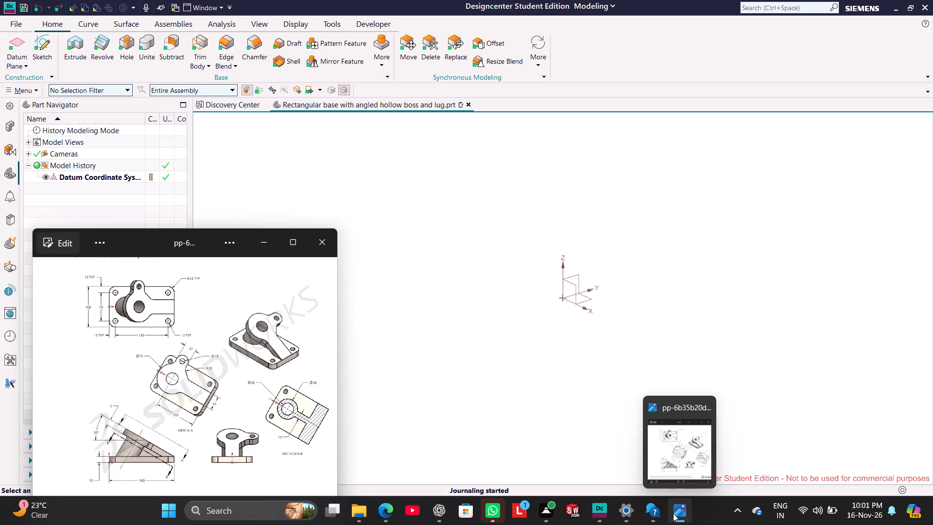
pyautogui.click(35, 55)
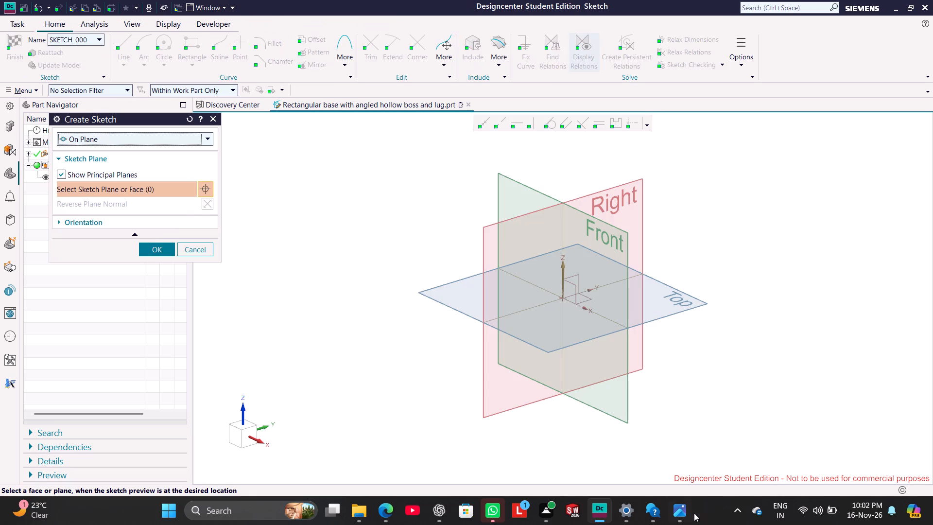
pyautogui.click(685, 512)
pyautogui.moveTo(198, 335); pyautogui.dragTo(193, 323, button='middle')
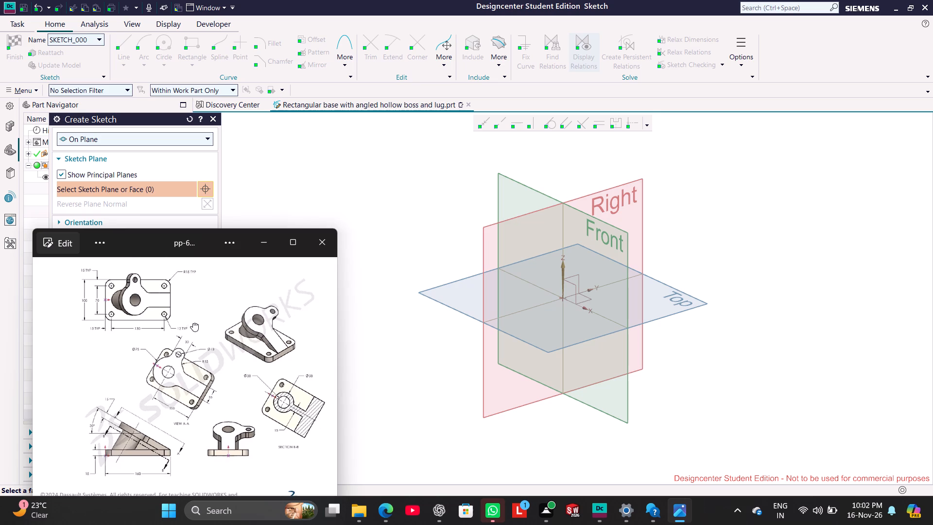
pyautogui.moveTo(193, 323); pyautogui.dragTo(184, 313, button='middle')
pyautogui.click(414, 210)
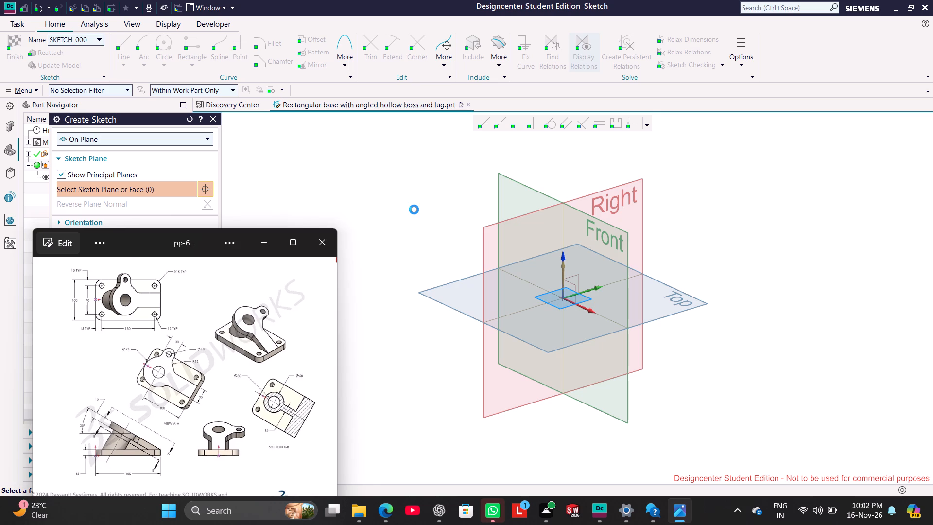
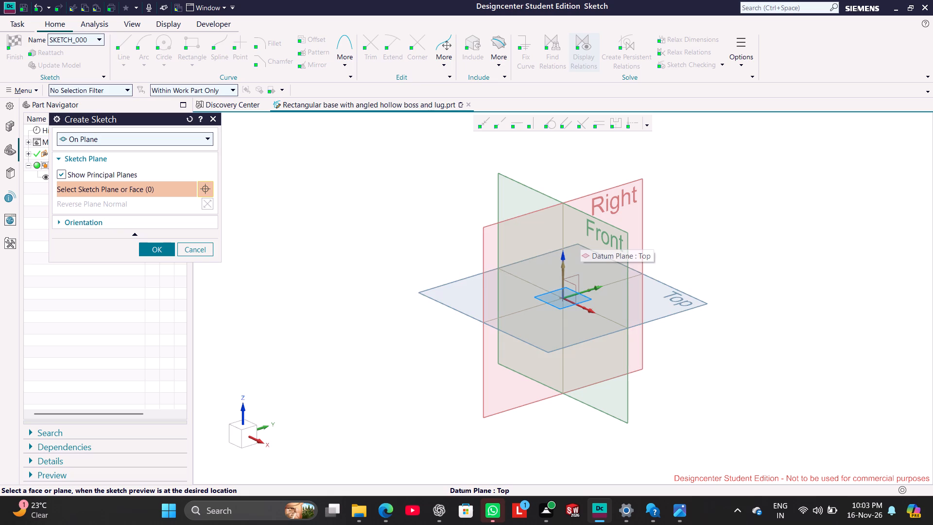
# Place the new sketch on the Top (XY) plane and enter sketching.
pyautogui.click(469, 300)
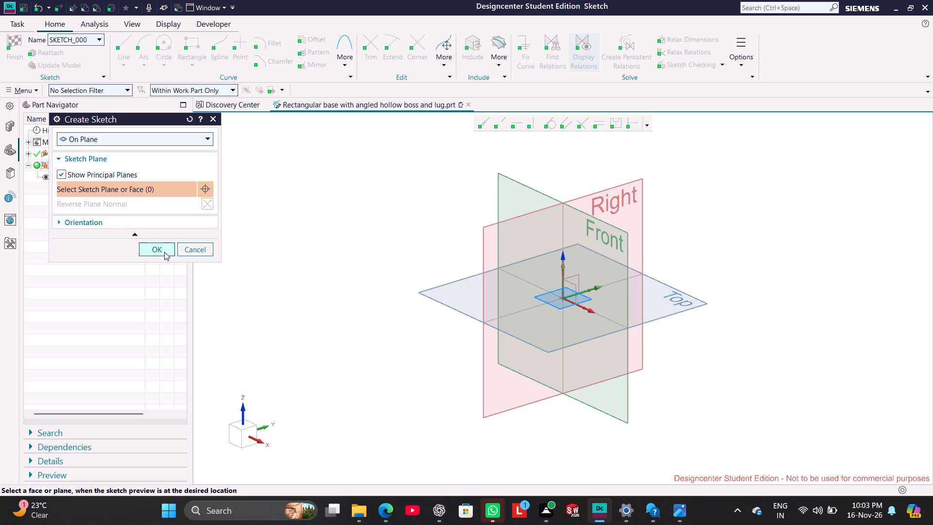
pyautogui.click(164, 252)
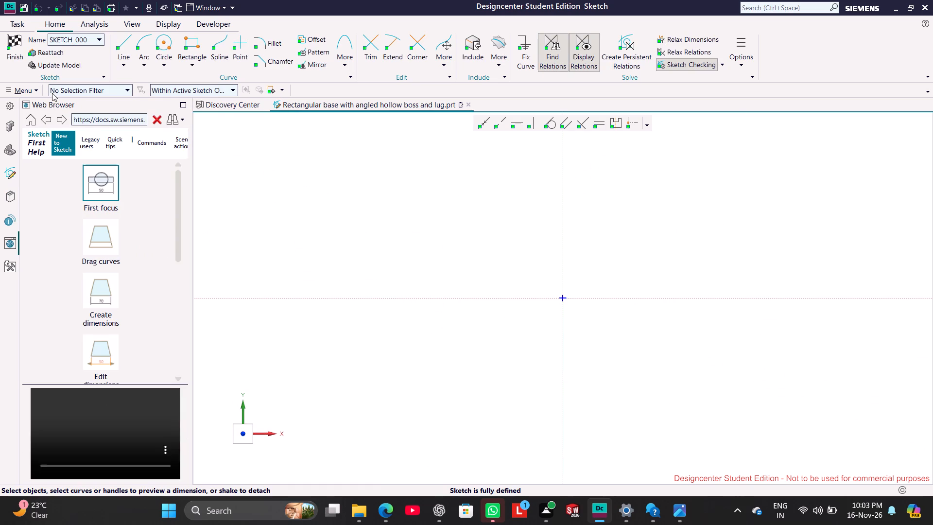
# Draw a Rectangle from Center at the sketch origin, about 660 mm wide and 440 mm high.
pyautogui.click(197, 65)
pyautogui.click(217, 90)
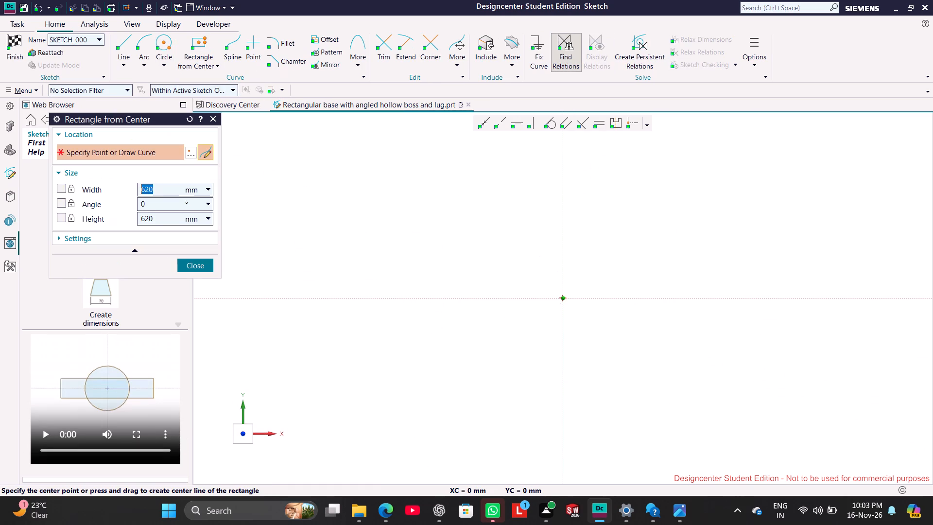
pyautogui.click(566, 301)
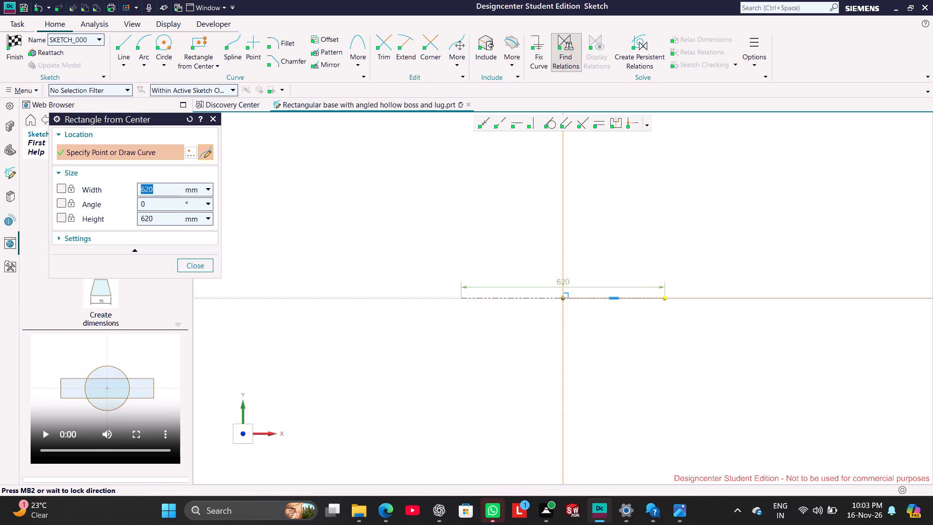
pyautogui.click(673, 294)
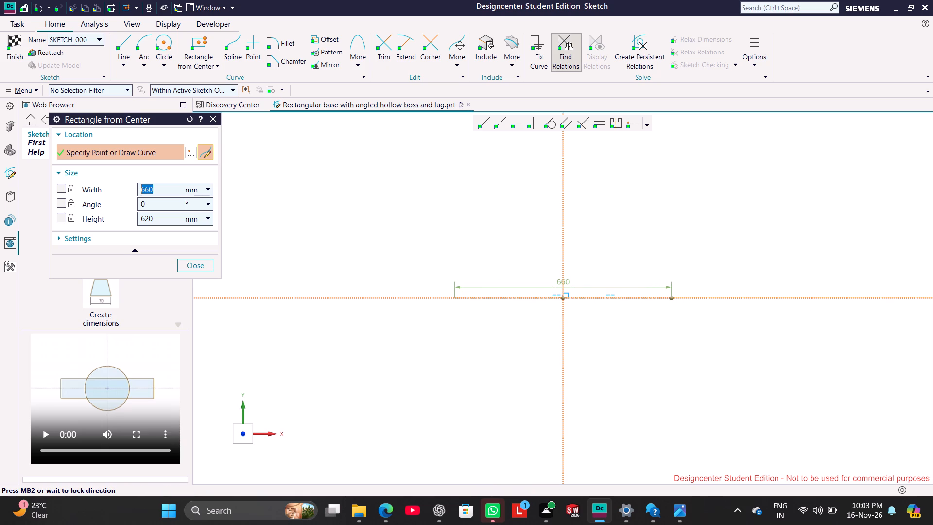
pyautogui.click(663, 226)
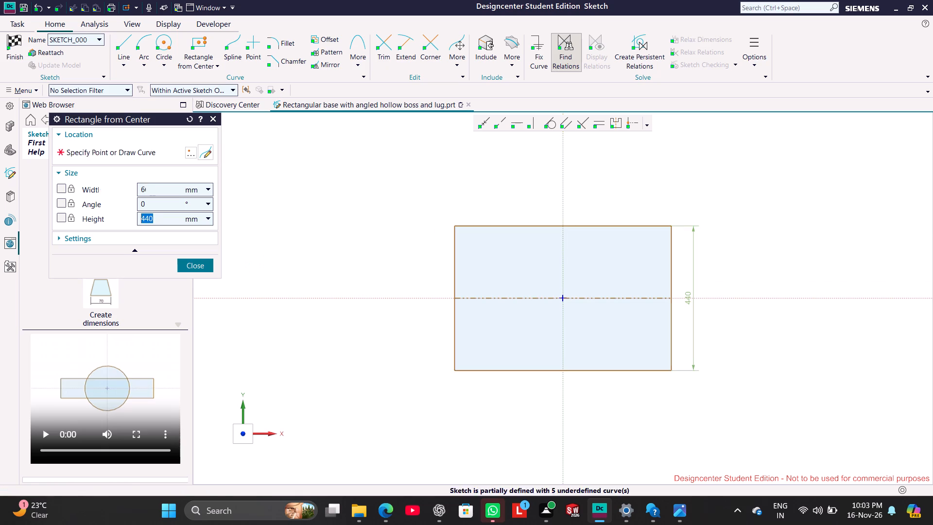
pyautogui.click(194, 269)
# Set the rectangle's width to 130 mm, scaling the entire sketch with this first dimension.
pyautogui.click(600, 227)
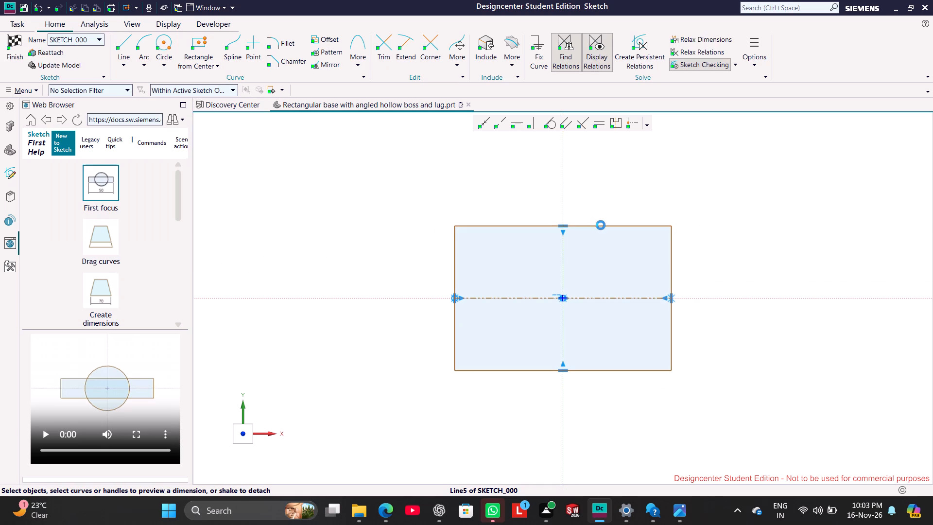
pyautogui.doubleClick(563, 206)
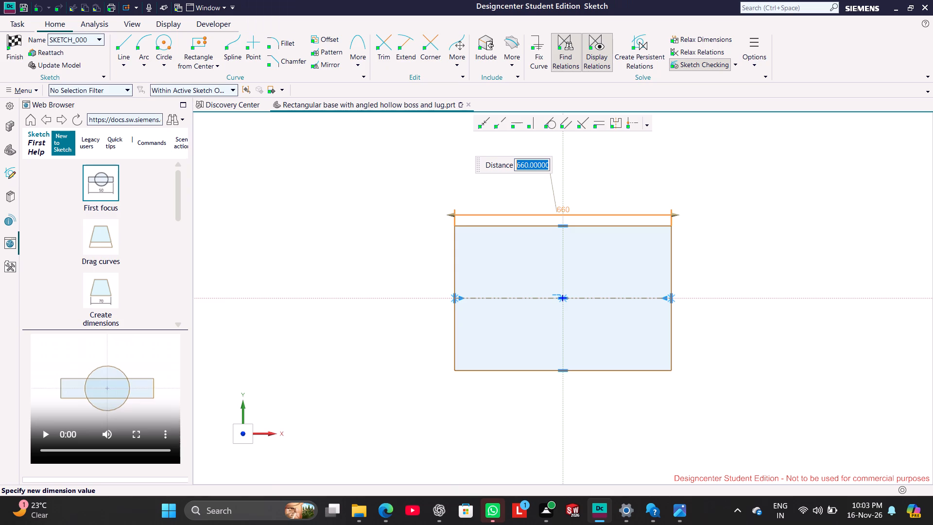
pyautogui.write('130')
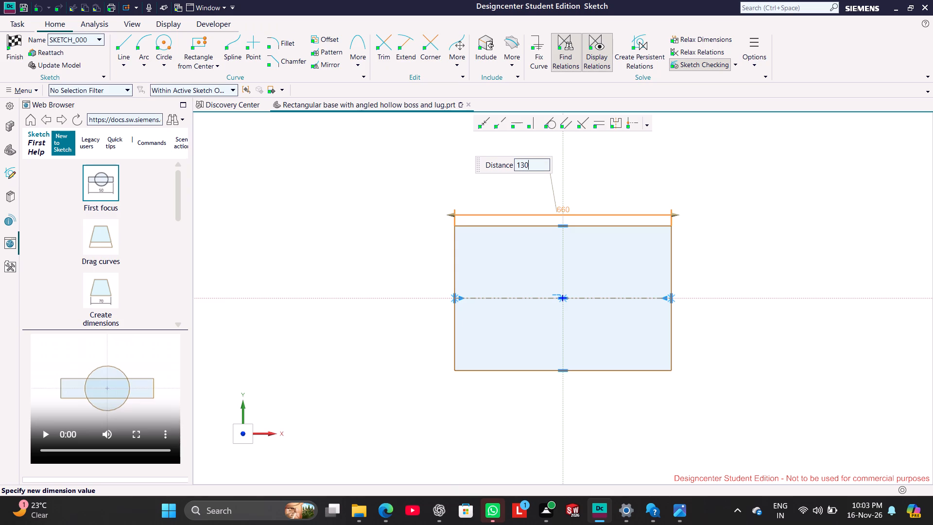
pyautogui.press('Return')
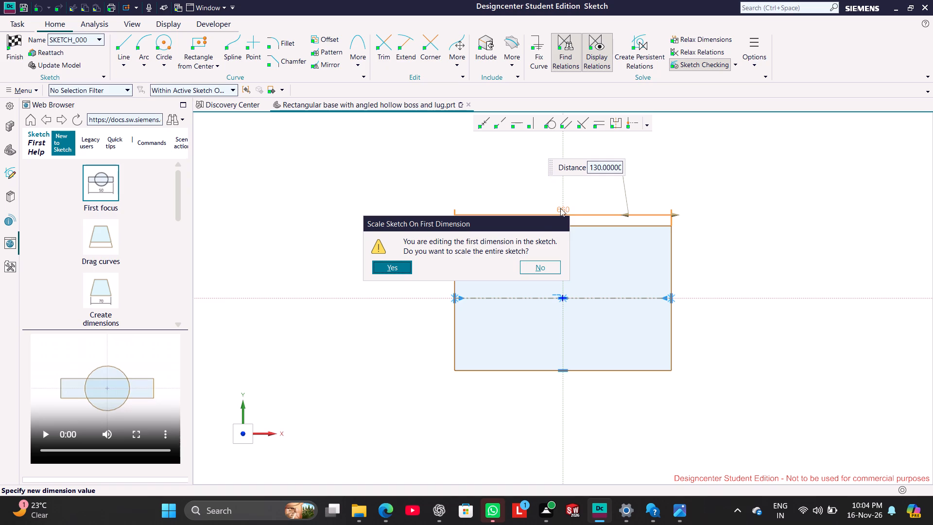
pyautogui.click(388, 264)
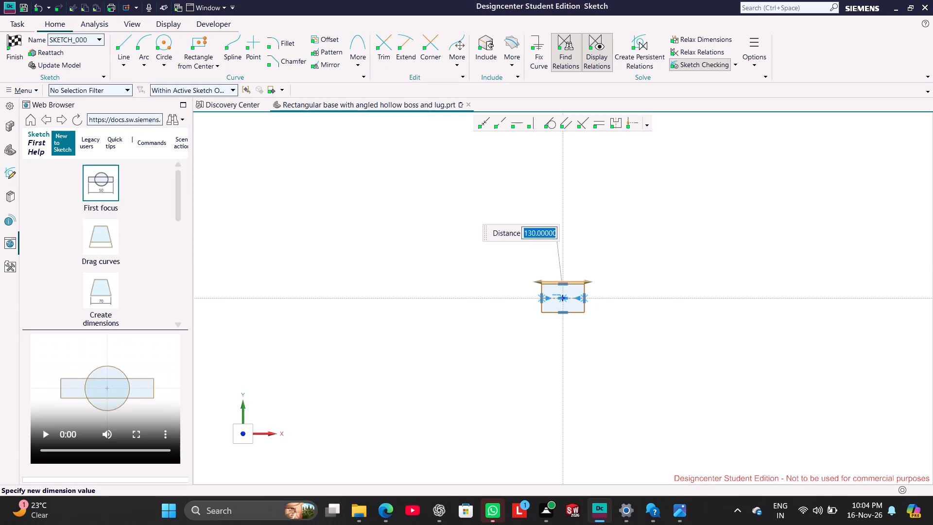
pyautogui.scroll(-1, 614, 304)
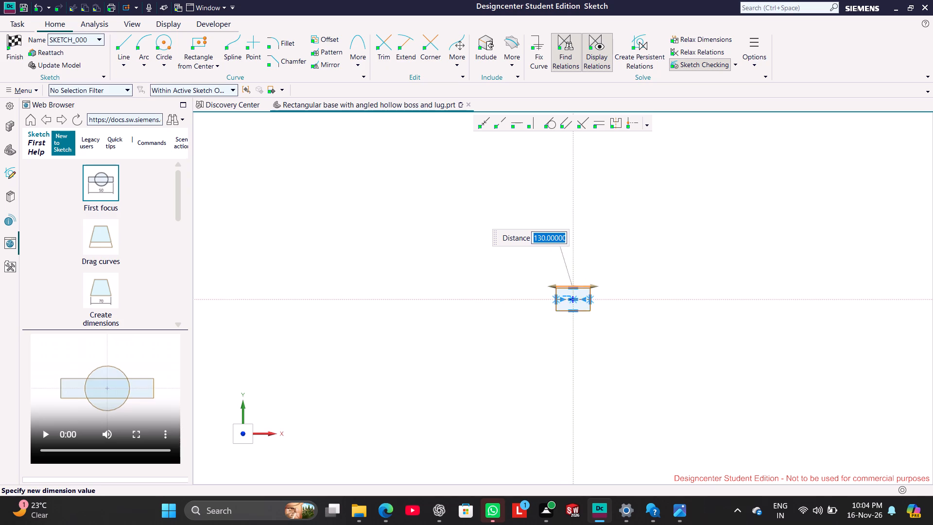
pyautogui.scroll(5, 614, 304)
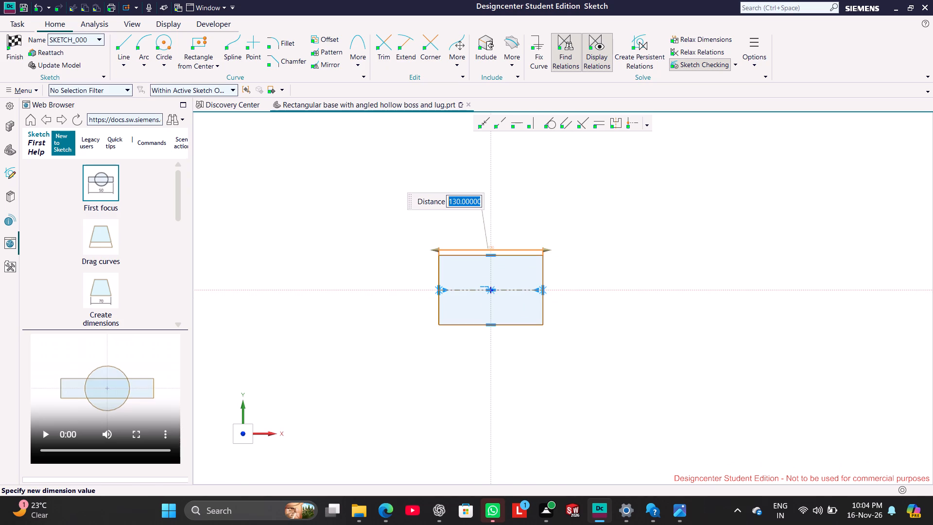
pyautogui.click(590, 226)
# Set the rectangle's height to 100 mm.
pyautogui.scroll(2, 537, 270)
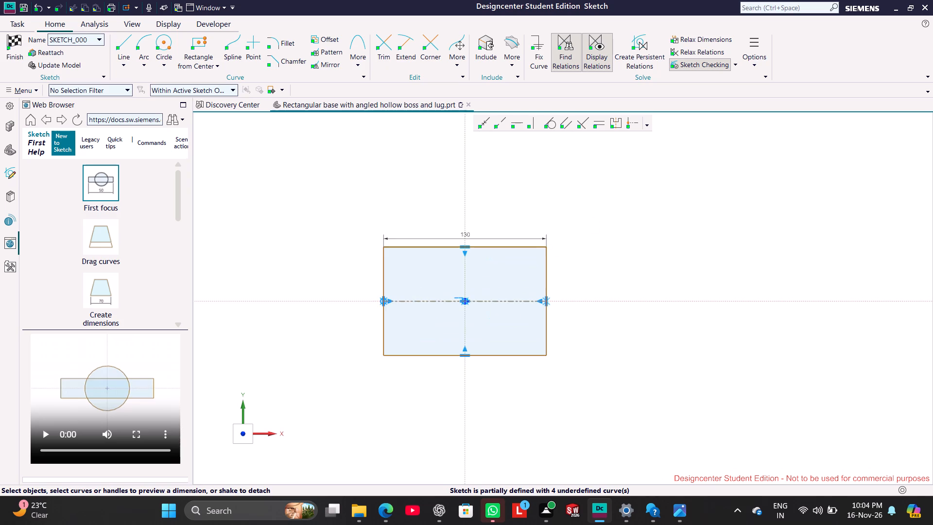
pyautogui.scroll(2, 536, 272)
pyautogui.scroll(-1, 536, 273)
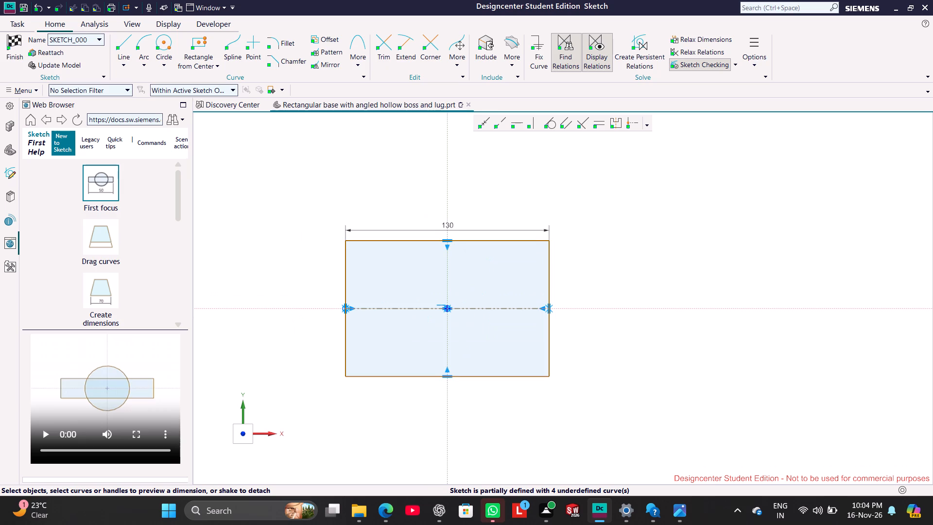
pyautogui.click(345, 265)
pyautogui.doubleClick(329, 311)
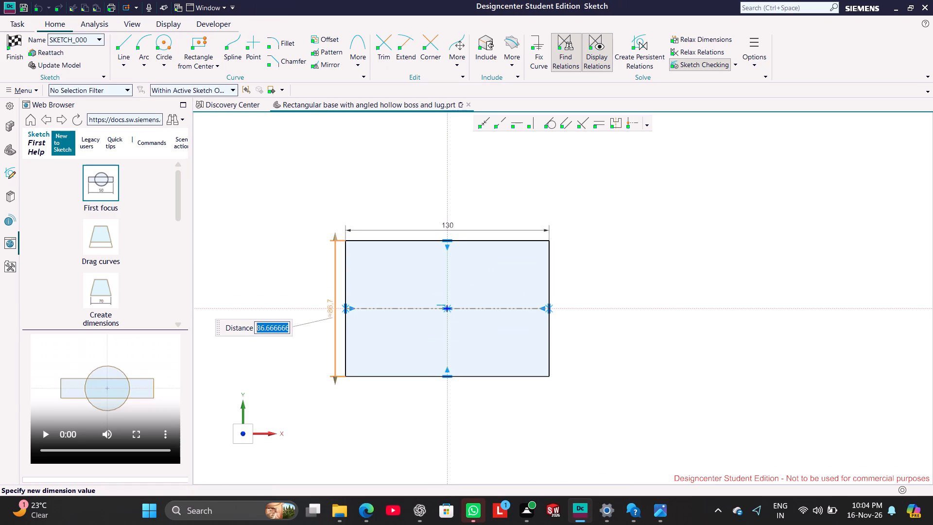
pyautogui.write('100')
pyautogui.press('Return')
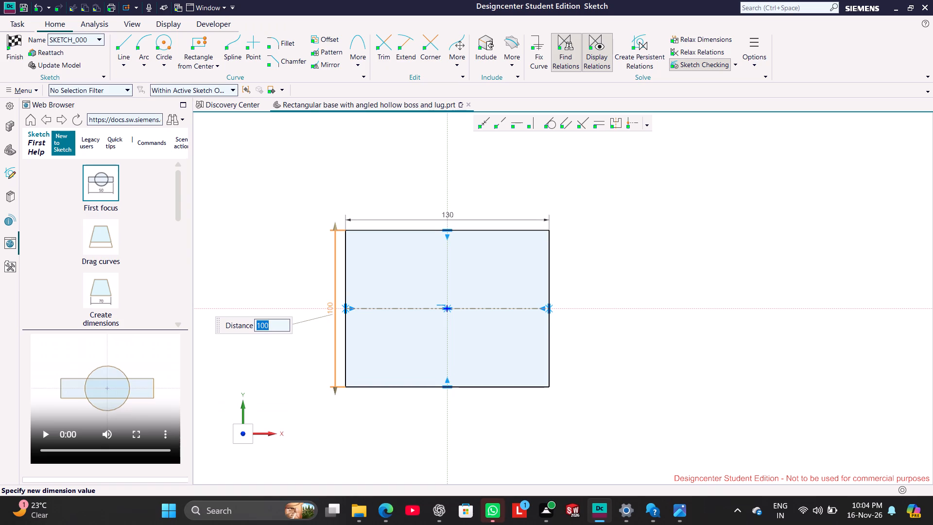
pyautogui.click(290, 280)
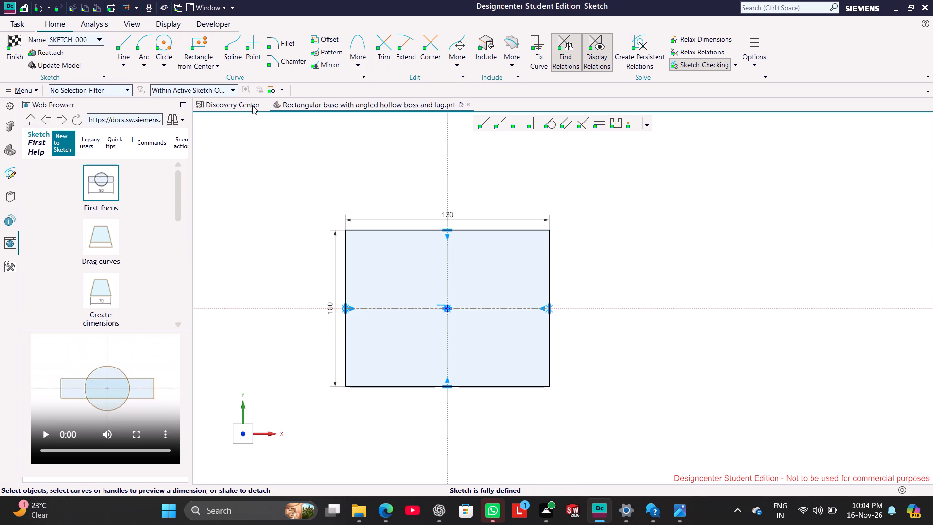
# Fillet all four corners of the rectangle with a 15 mm radius and finish the sketch.
pyautogui.click(283, 37)
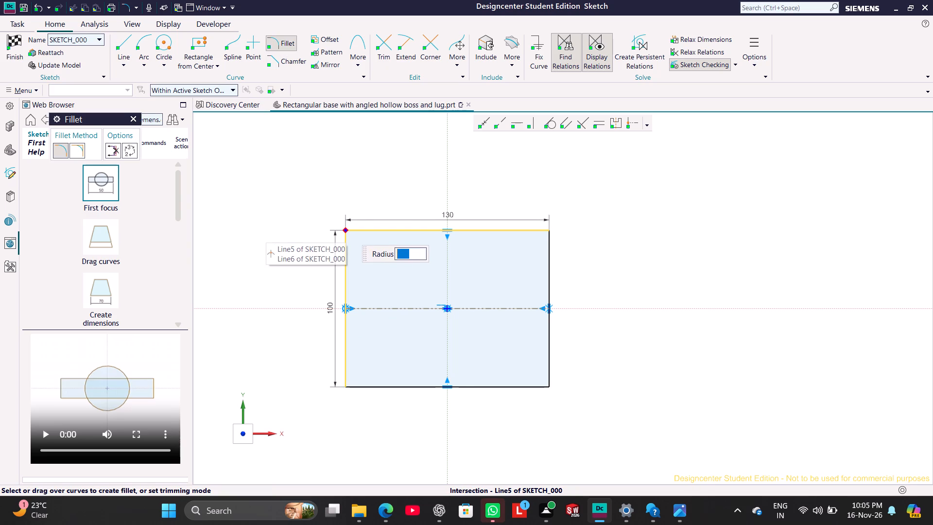
pyautogui.click(346, 230)
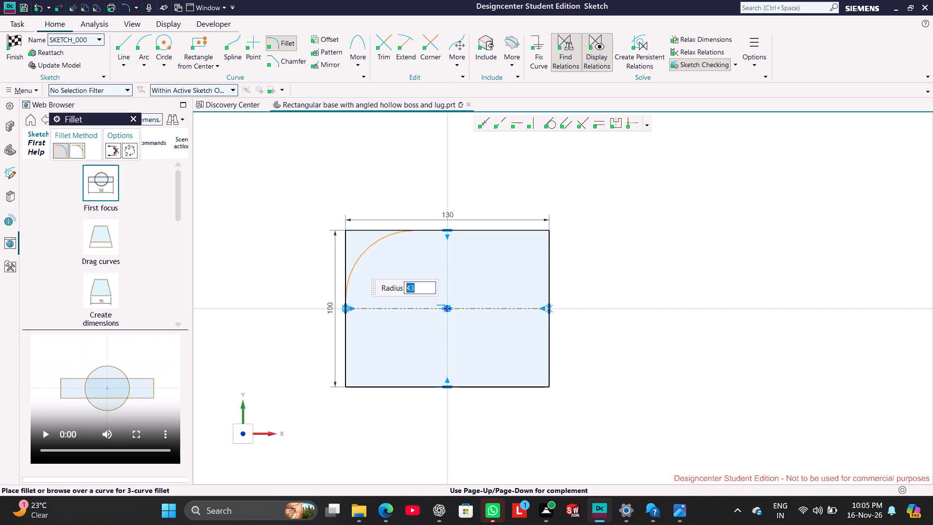
pyautogui.press('1')
pyautogui.press('5')
pyautogui.press('Return')
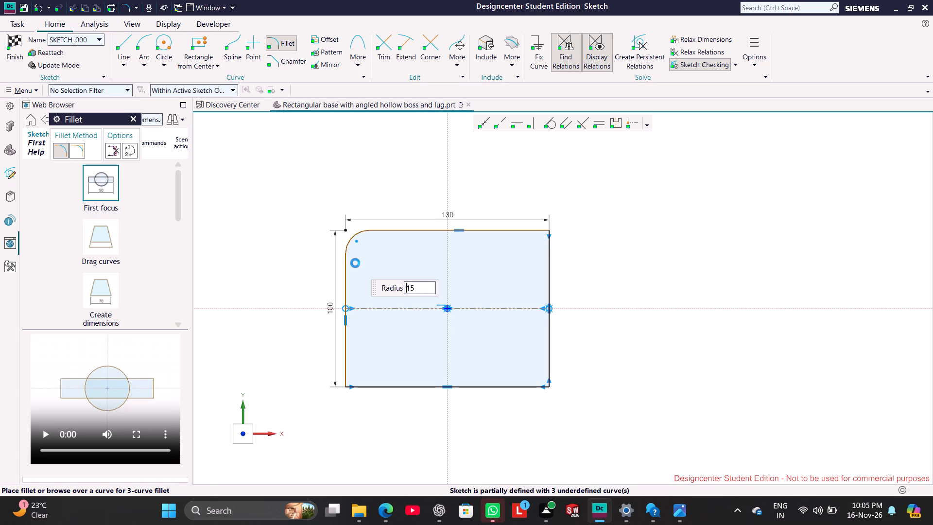
pyautogui.click(548, 230)
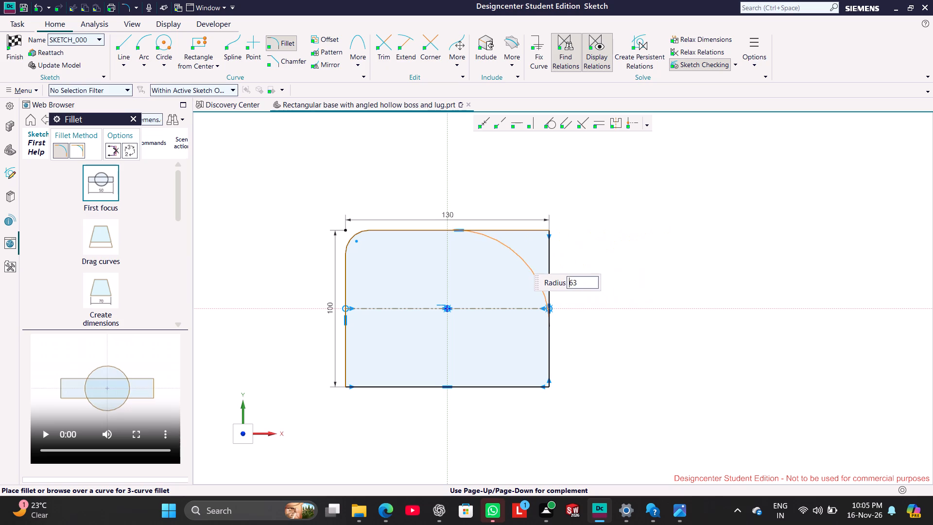
pyautogui.write('15')
pyautogui.press('Return')
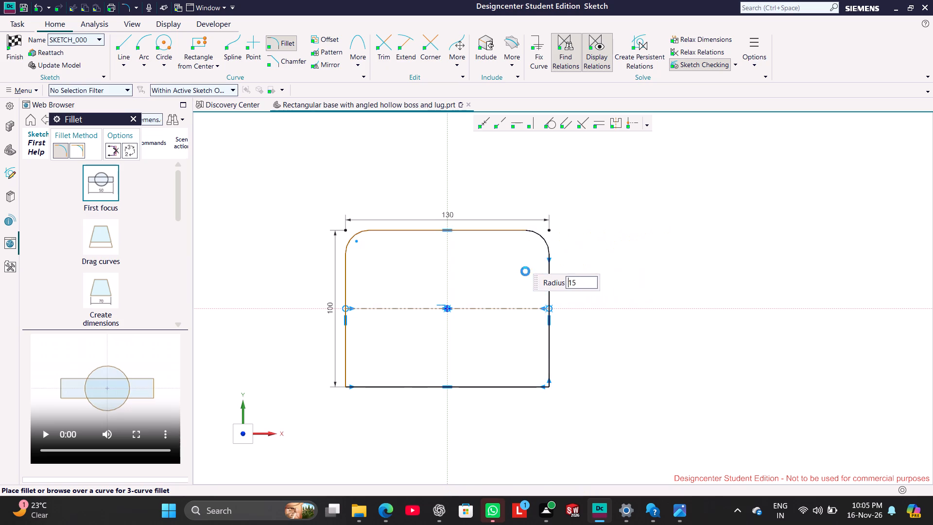
pyautogui.click(550, 385)
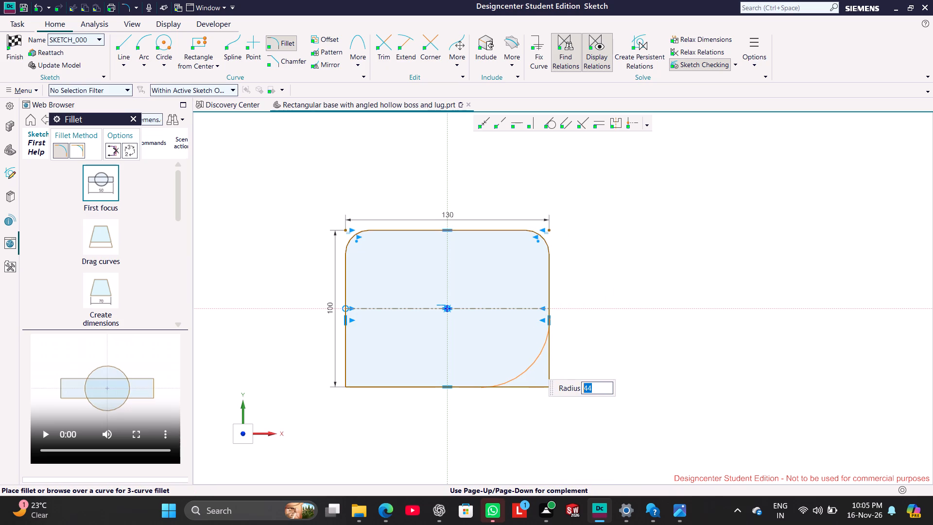
pyautogui.write('15')
pyautogui.press('Return')
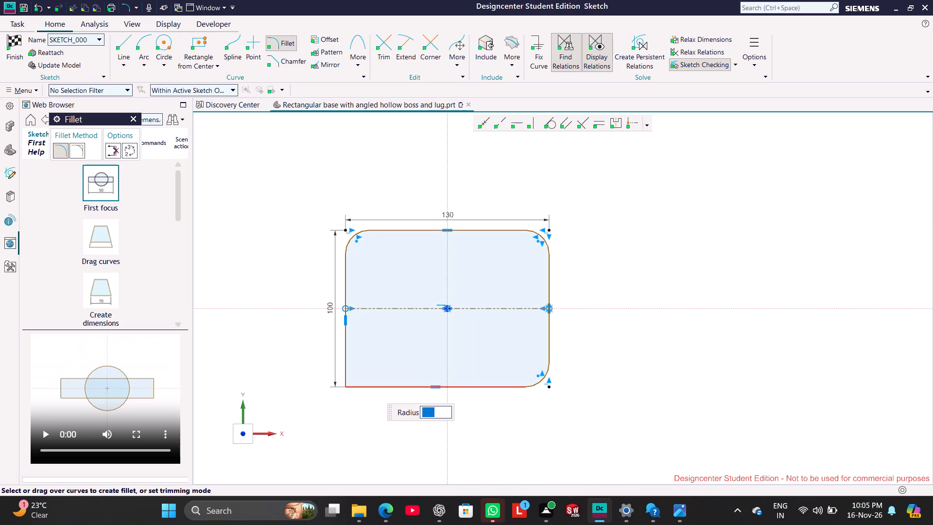
pyautogui.click(346, 385)
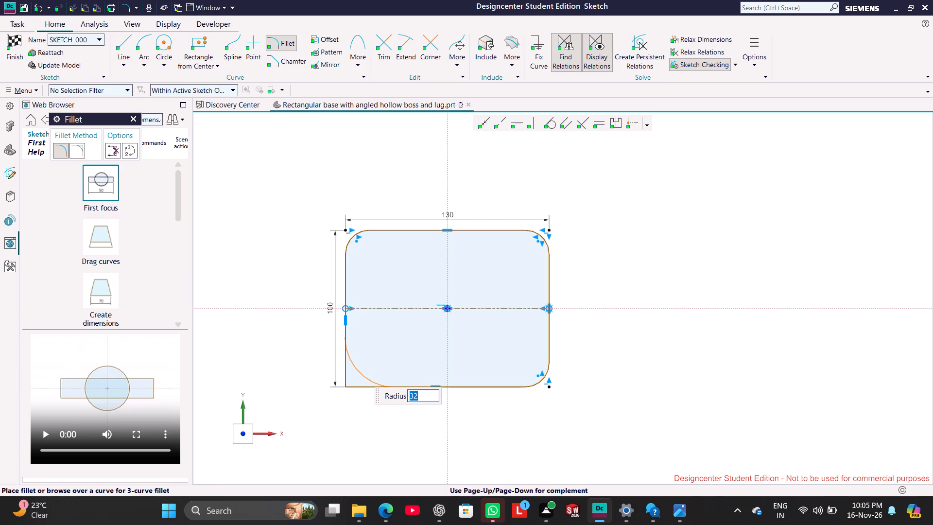
pyautogui.write('15')
pyautogui.press('Return')
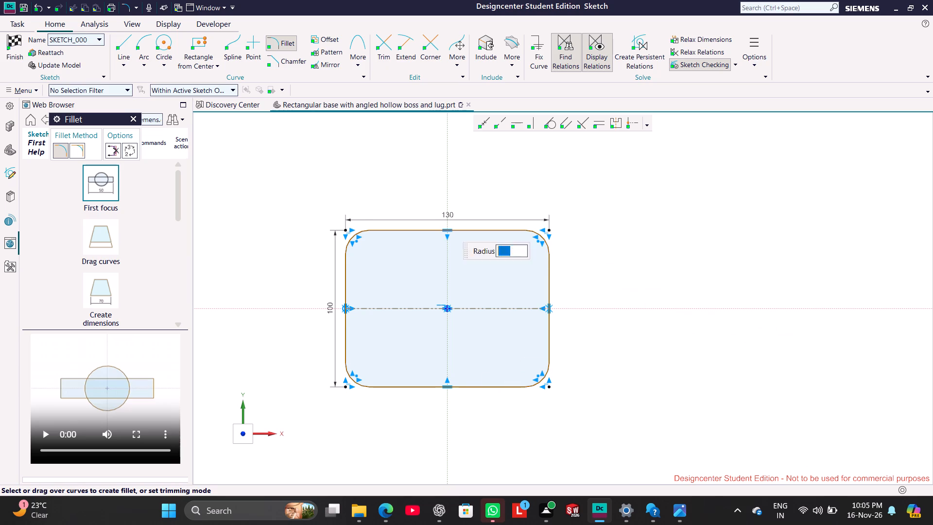
pyautogui.click(21, 41)
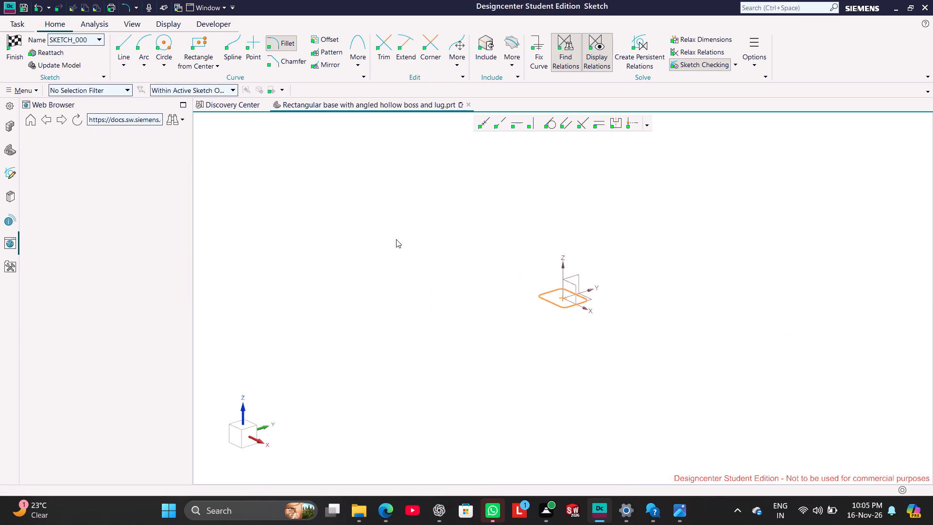
# Reopen the base rectangle sketch for editing.
pyautogui.rightClick(127, 188)
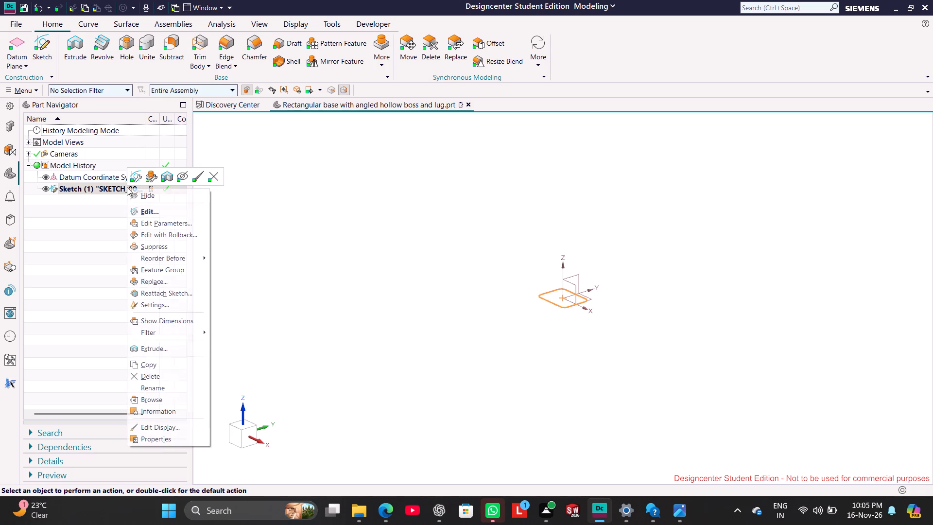
pyautogui.click(162, 207)
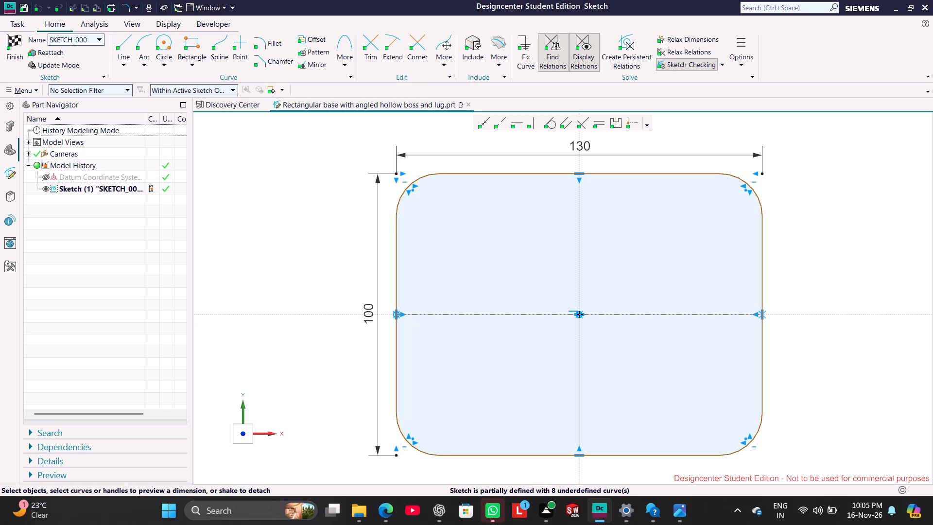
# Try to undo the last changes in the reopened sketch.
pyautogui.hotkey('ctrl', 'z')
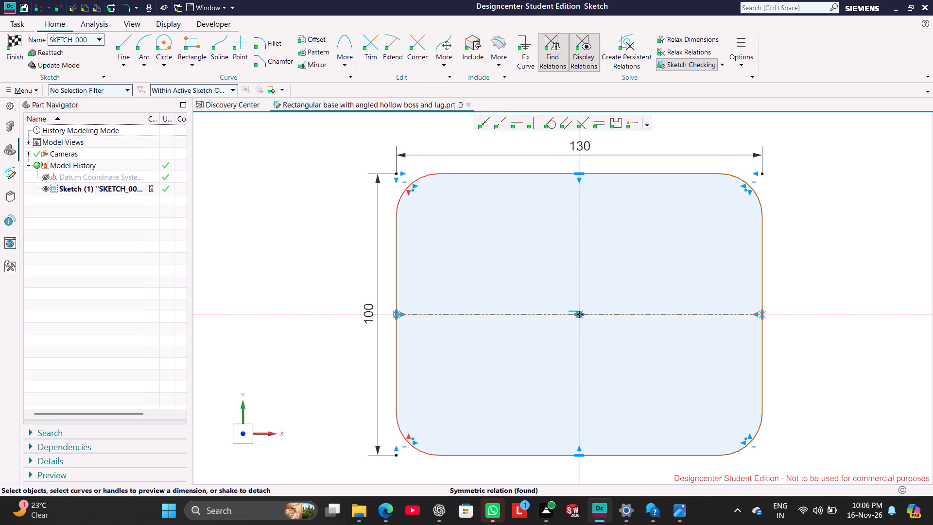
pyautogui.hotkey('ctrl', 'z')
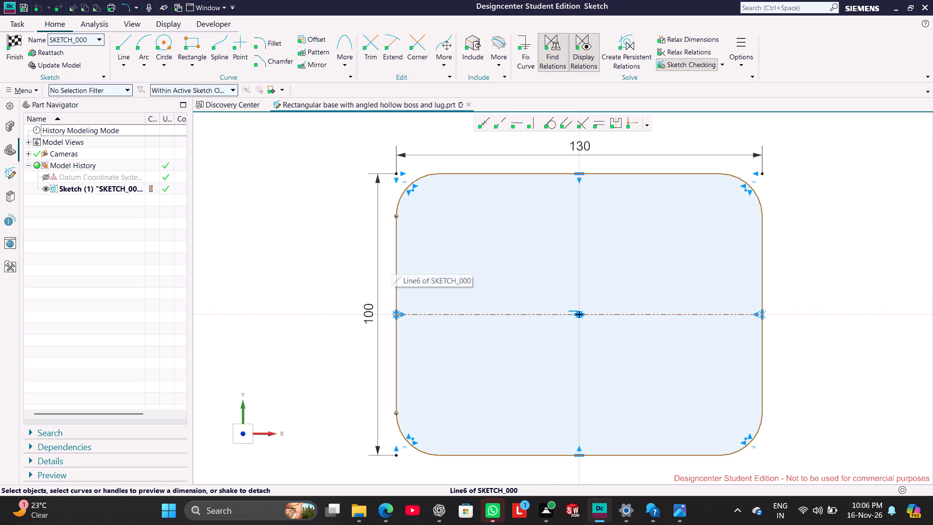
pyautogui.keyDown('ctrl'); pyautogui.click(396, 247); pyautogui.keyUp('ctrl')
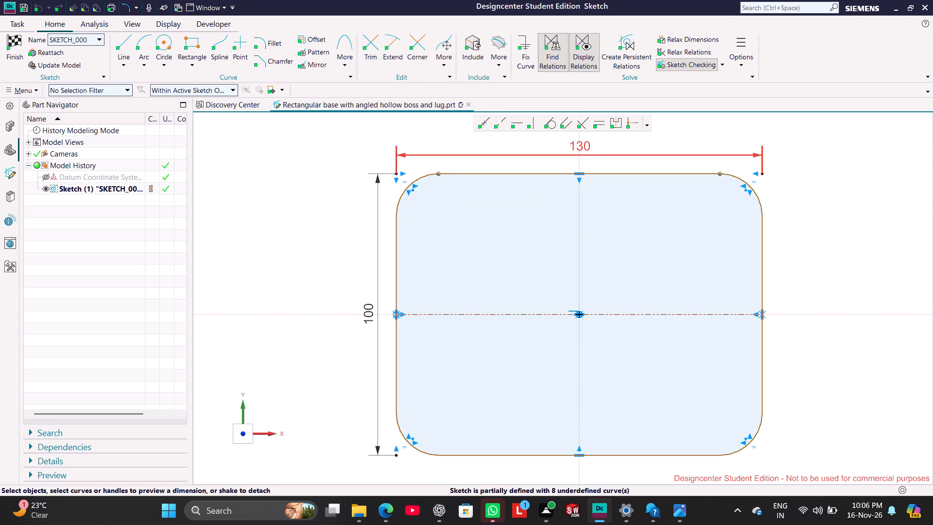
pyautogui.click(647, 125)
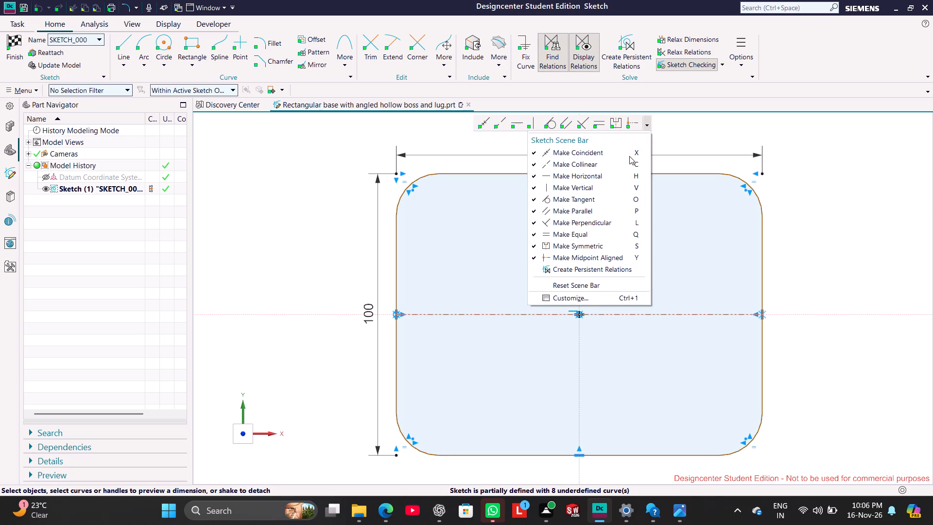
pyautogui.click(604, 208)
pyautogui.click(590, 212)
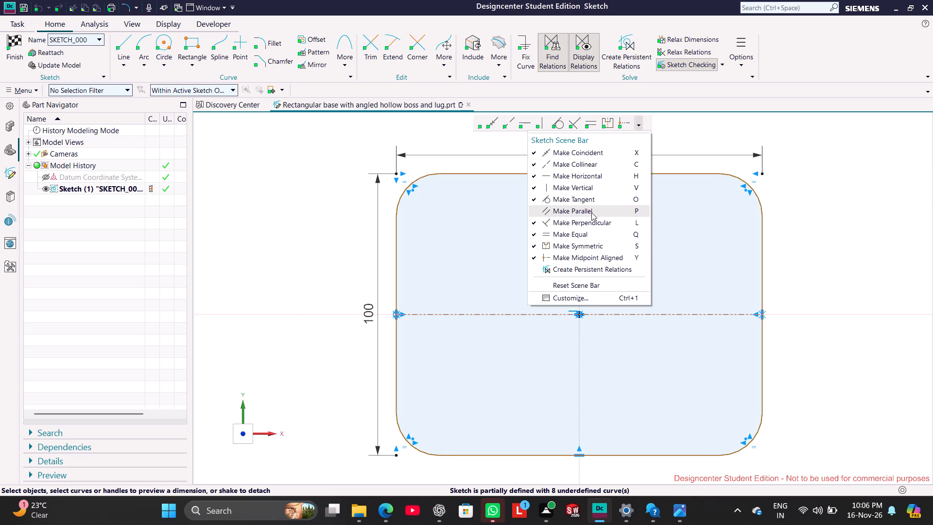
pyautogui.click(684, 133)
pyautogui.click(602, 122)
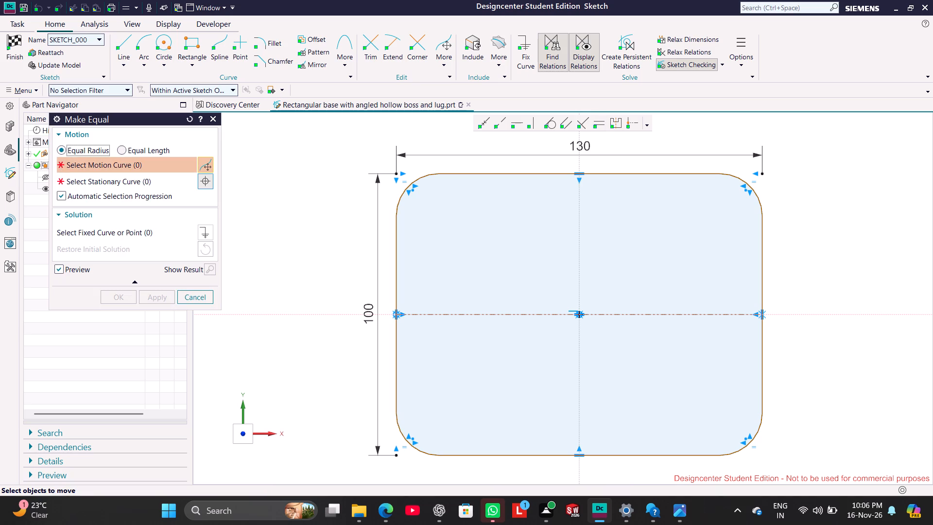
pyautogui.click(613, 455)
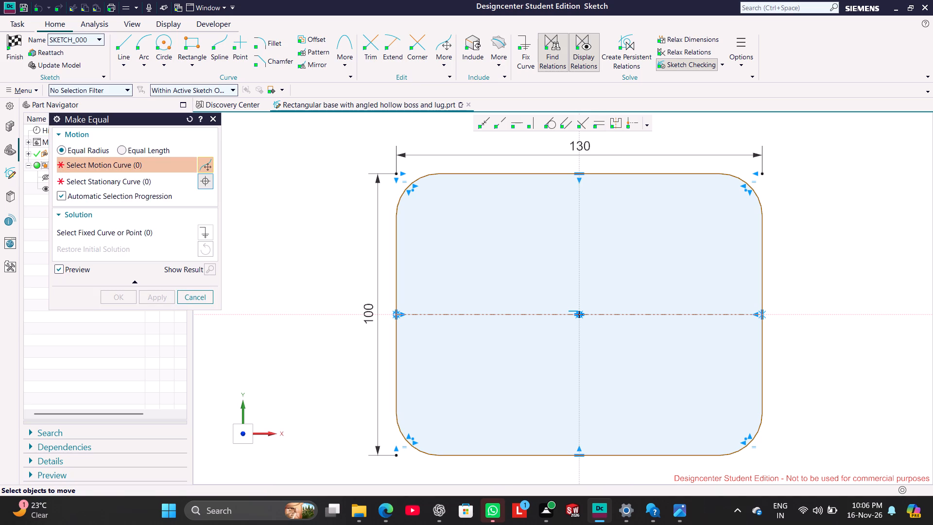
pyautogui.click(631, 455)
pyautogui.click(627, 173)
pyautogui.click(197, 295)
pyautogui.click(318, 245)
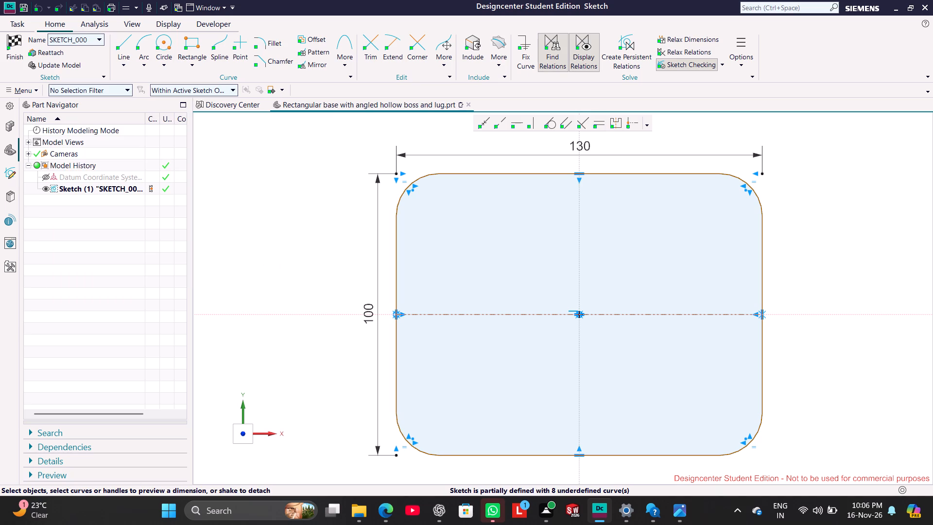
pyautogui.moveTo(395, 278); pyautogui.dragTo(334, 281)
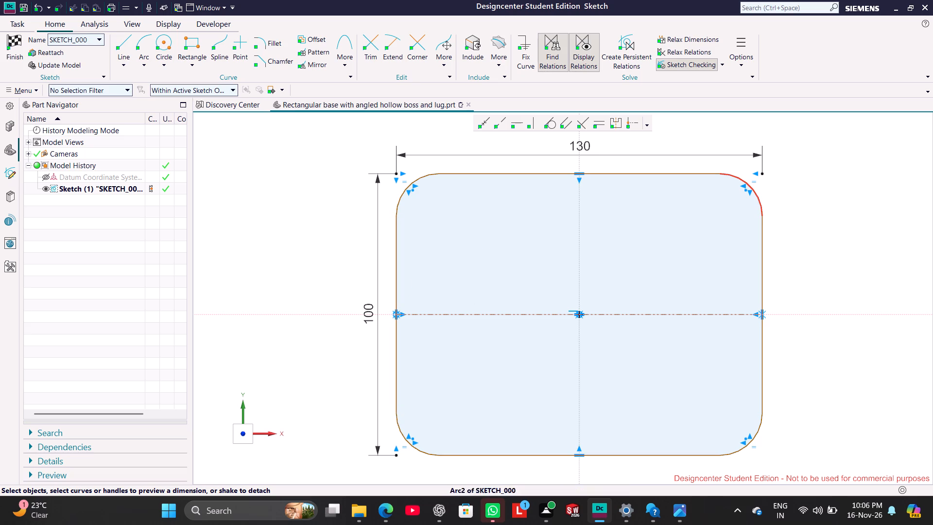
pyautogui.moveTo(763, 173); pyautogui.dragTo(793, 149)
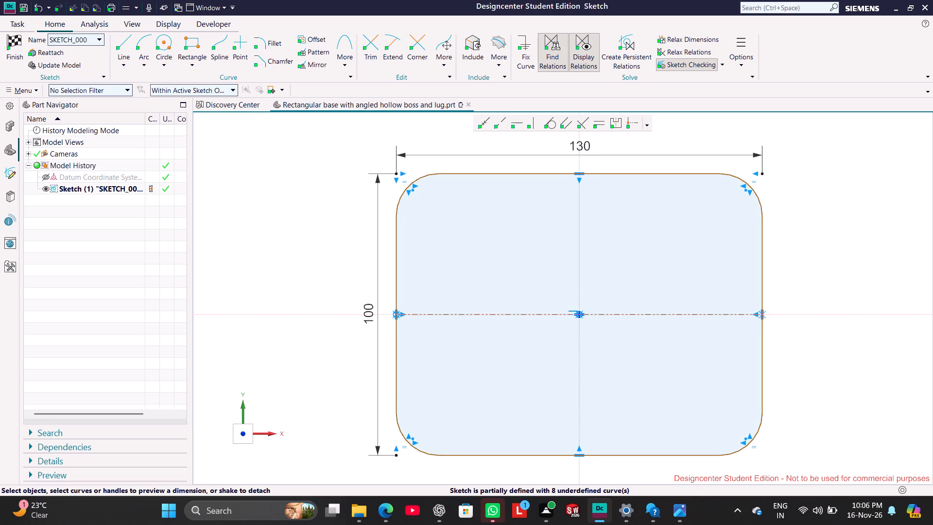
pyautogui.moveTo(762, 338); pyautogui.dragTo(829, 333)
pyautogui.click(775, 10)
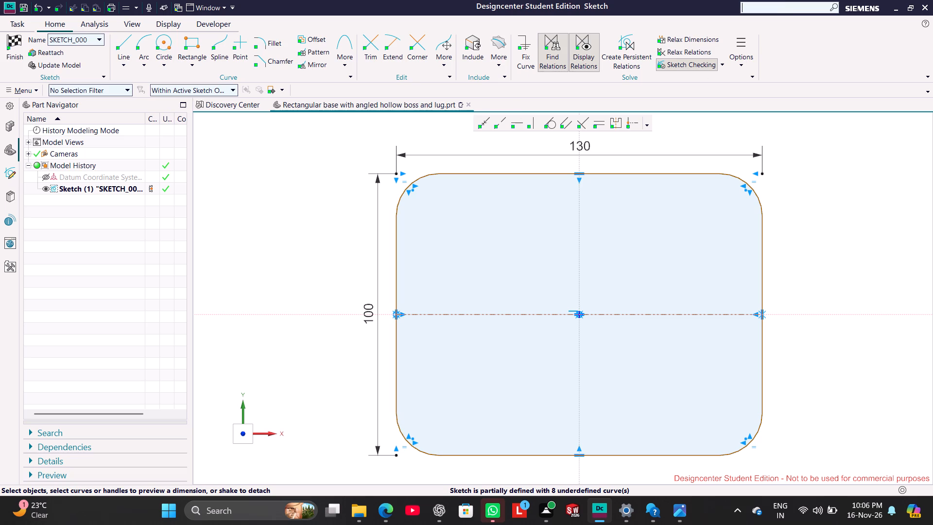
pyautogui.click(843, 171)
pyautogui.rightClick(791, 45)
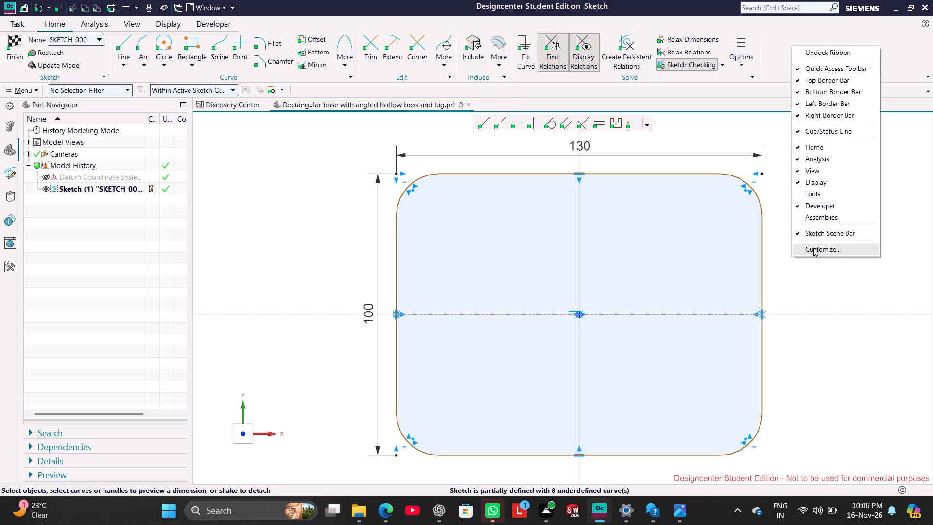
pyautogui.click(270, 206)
# Customize the interface by adding the Radial Dimension command after the Solve commands.
pyautogui.click(135, 7)
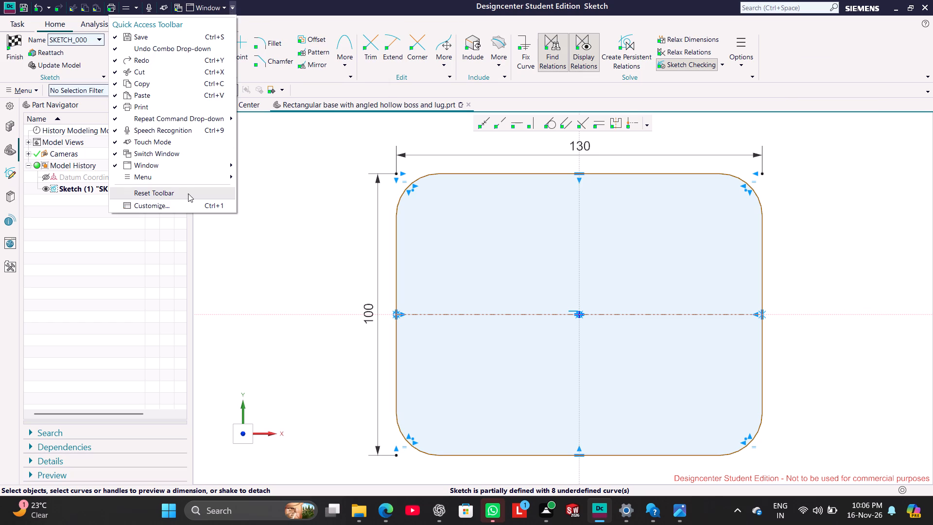
pyautogui.click(188, 206)
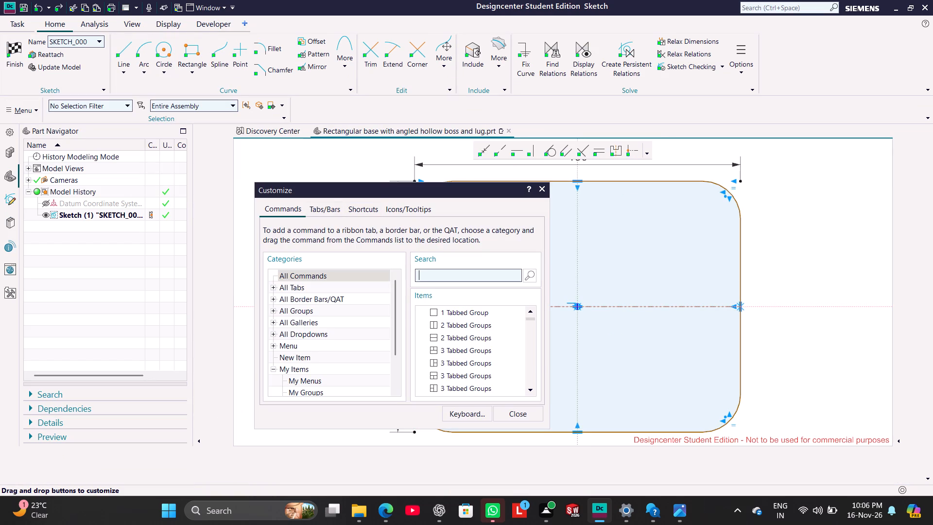
pyautogui.write('ra')
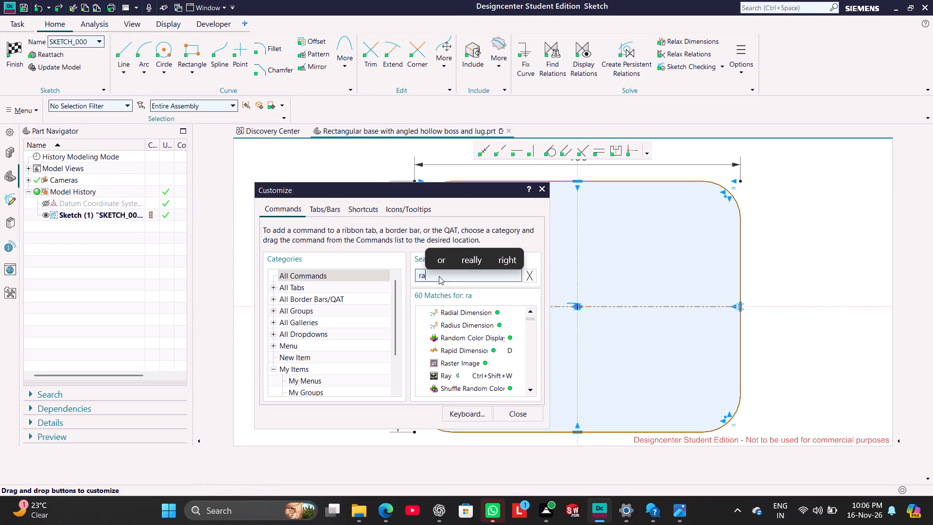
pyautogui.click(472, 312)
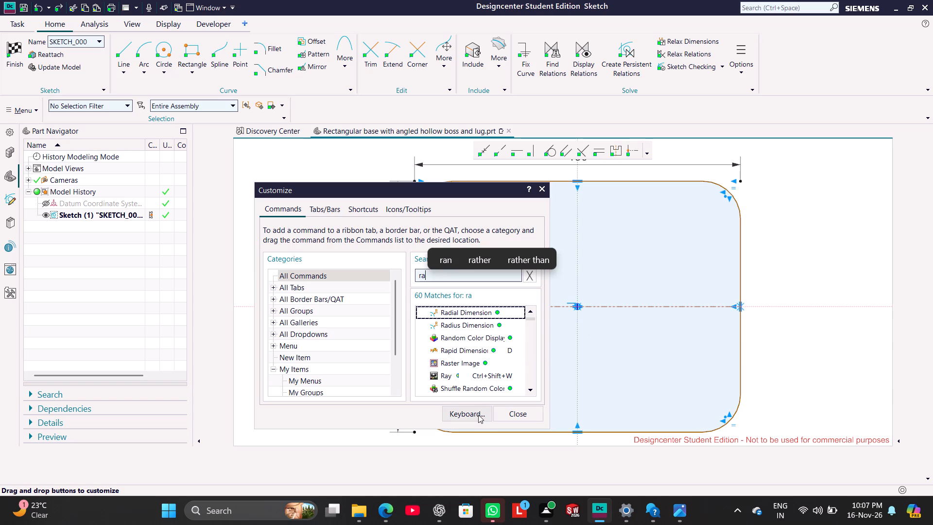
pyautogui.moveTo(462, 313); pyautogui.dragTo(582, 156)
pyautogui.moveTo(582, 156); pyautogui.dragTo(789, 67)
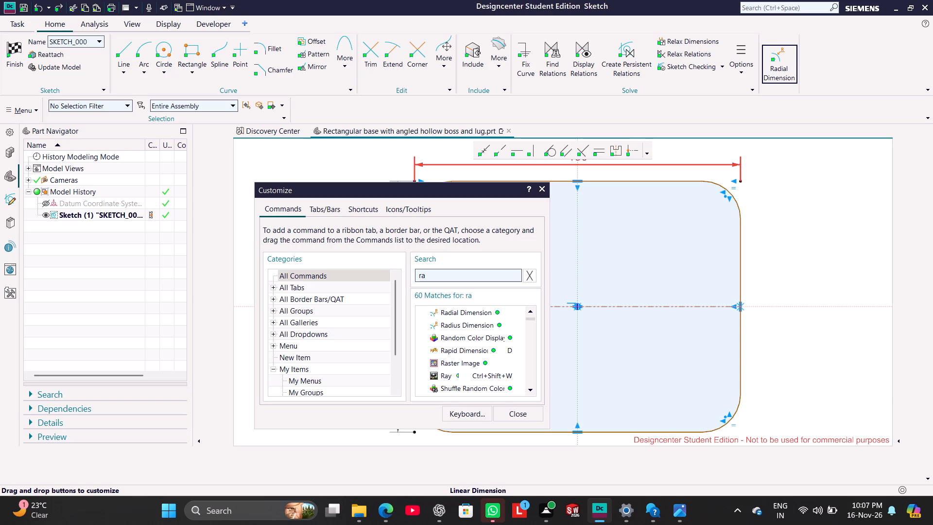
pyautogui.click(477, 417)
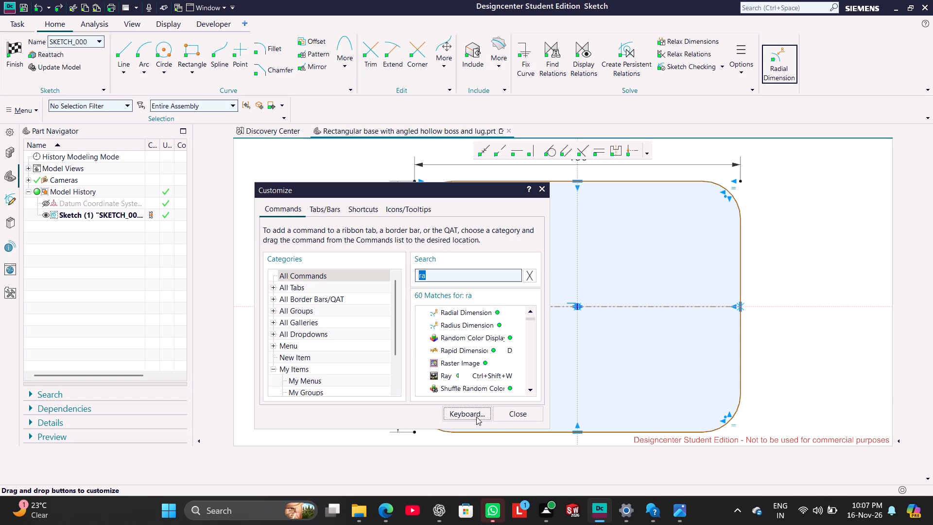
pyautogui.click(622, 480)
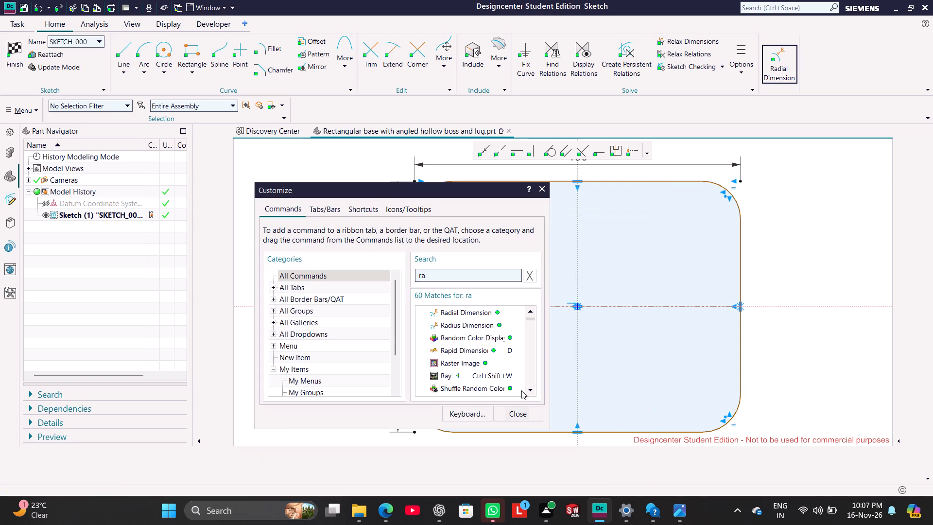
pyautogui.click(524, 420)
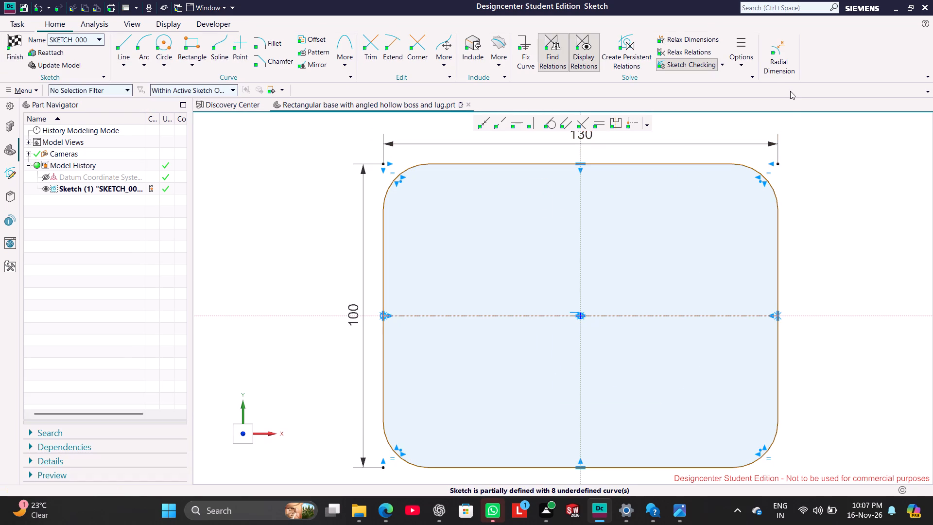
# Add a 15 mm radial dimension to the base sketch's upper-left corner fillet and finish the sketch.
pyautogui.click(775, 52)
pyautogui.click(387, 190)
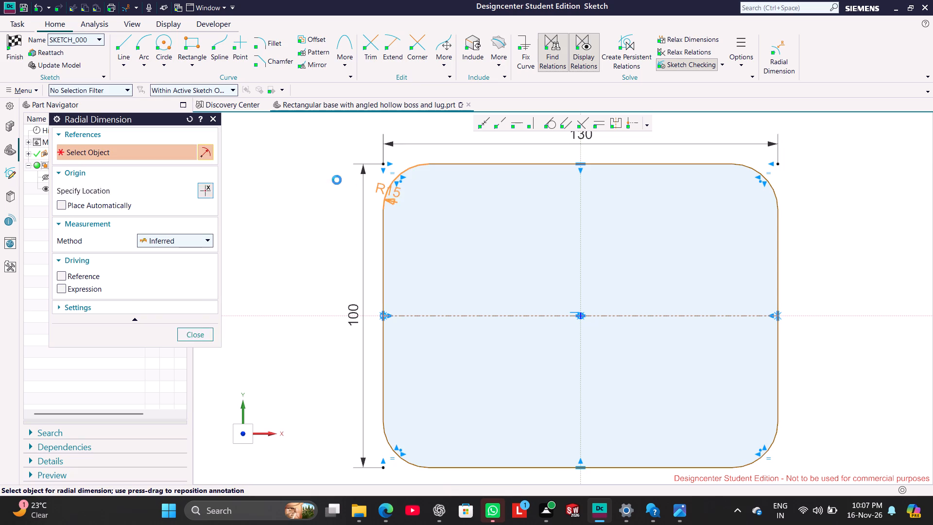
pyautogui.click(329, 153)
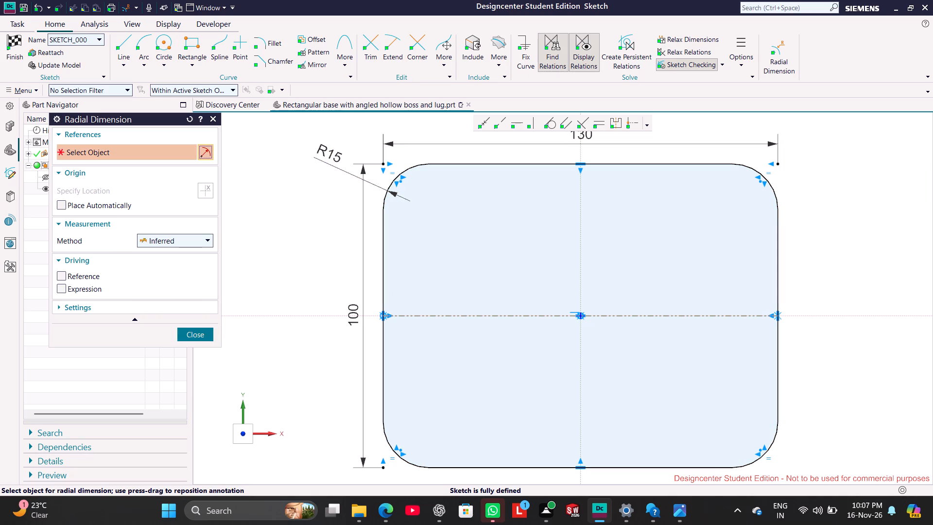
pyautogui.click(206, 339)
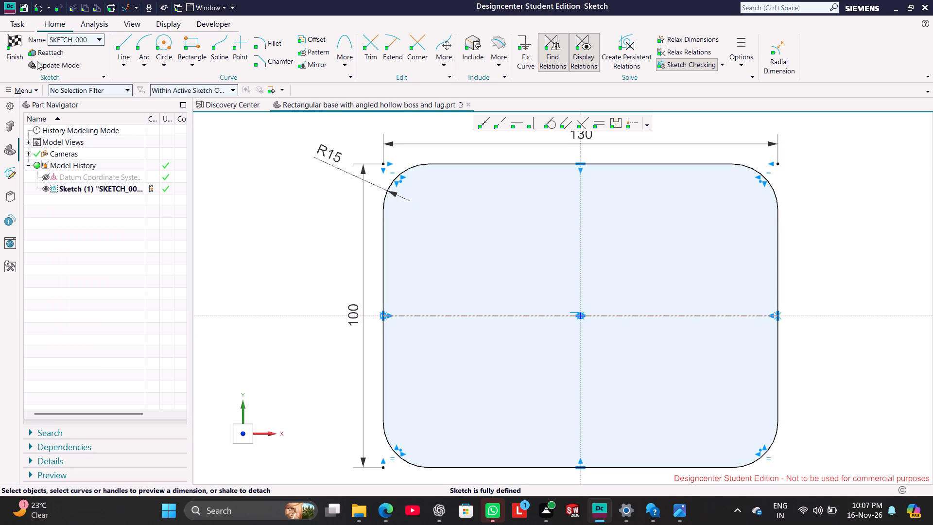
pyautogui.click(19, 44)
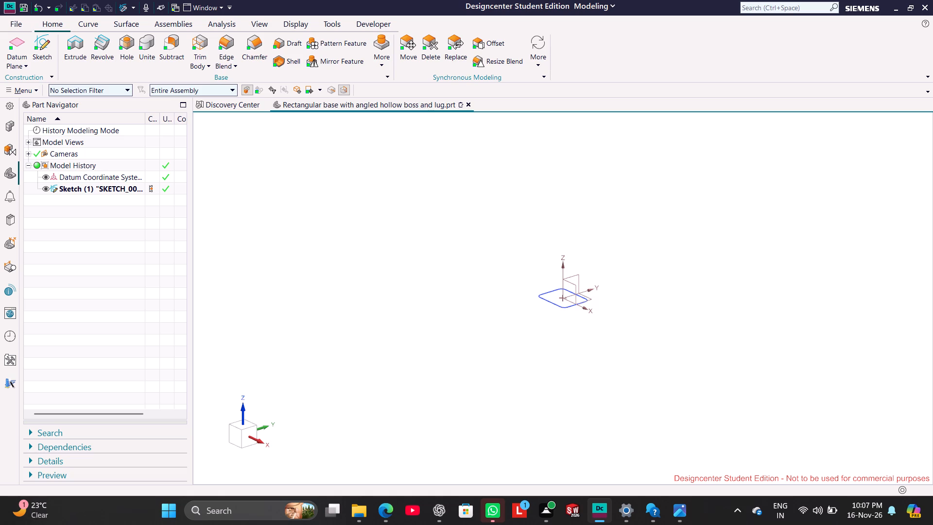
# Set up an extrusion of the filleted rectangle sketch with an end distance of 15 mm.
pyautogui.click(76, 52)
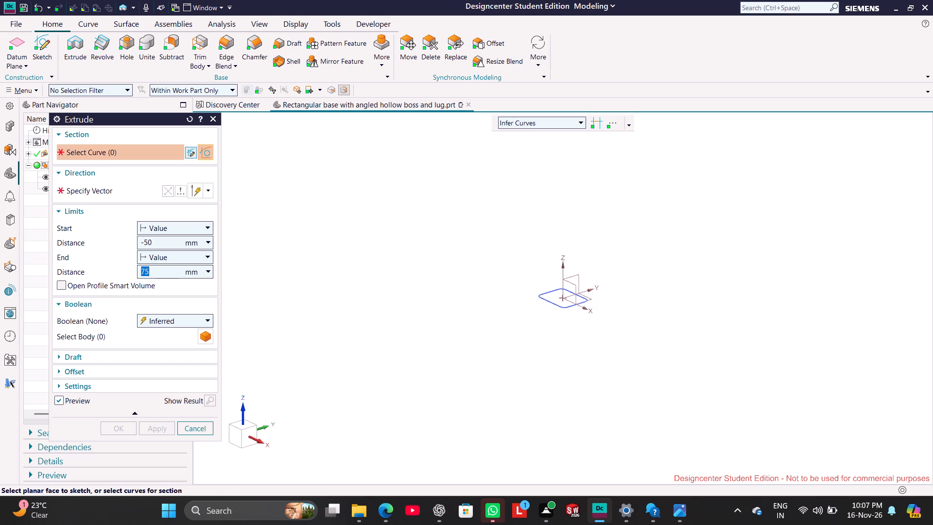
pyautogui.write('15')
pyautogui.press('Return')
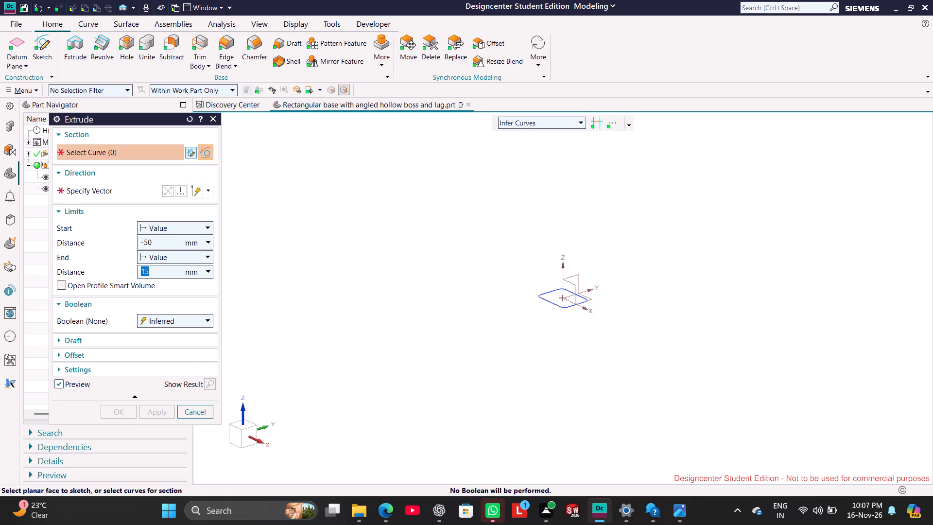
pyautogui.click(206, 321)
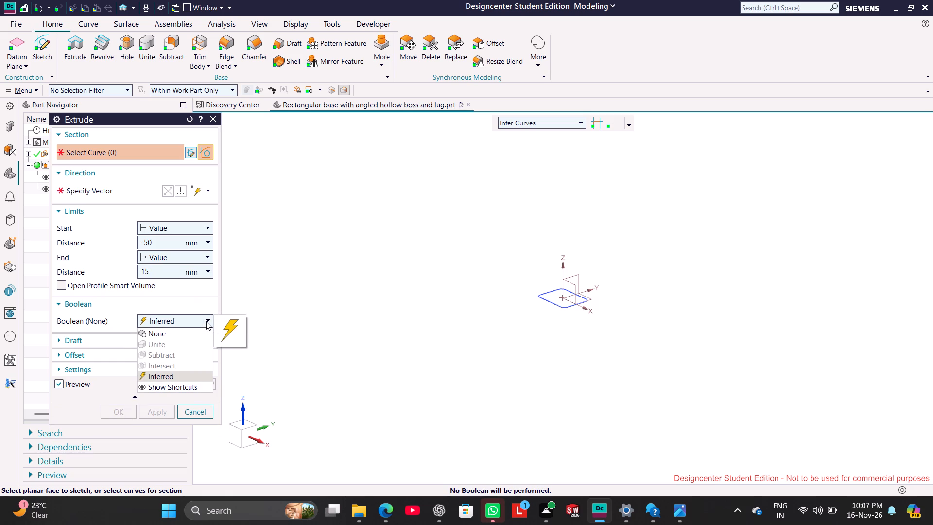
pyautogui.click(206, 321)
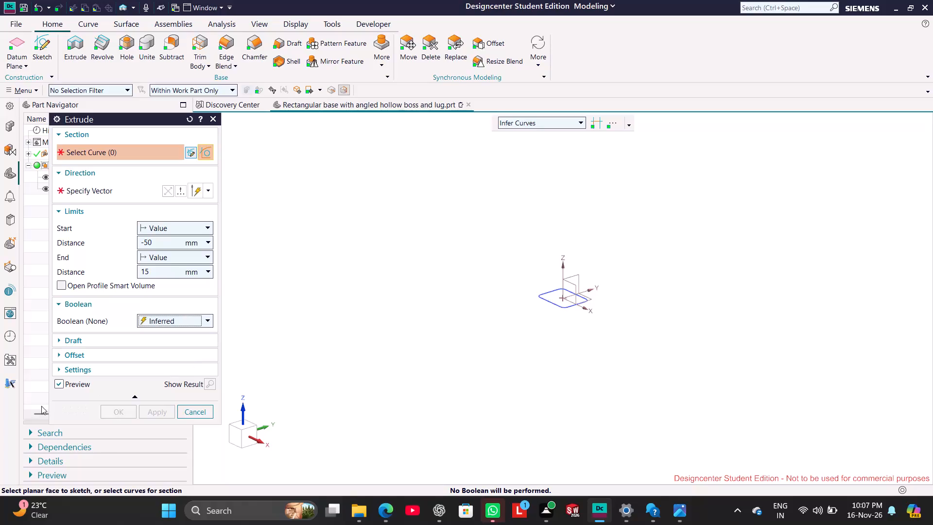
pyautogui.click(553, 301)
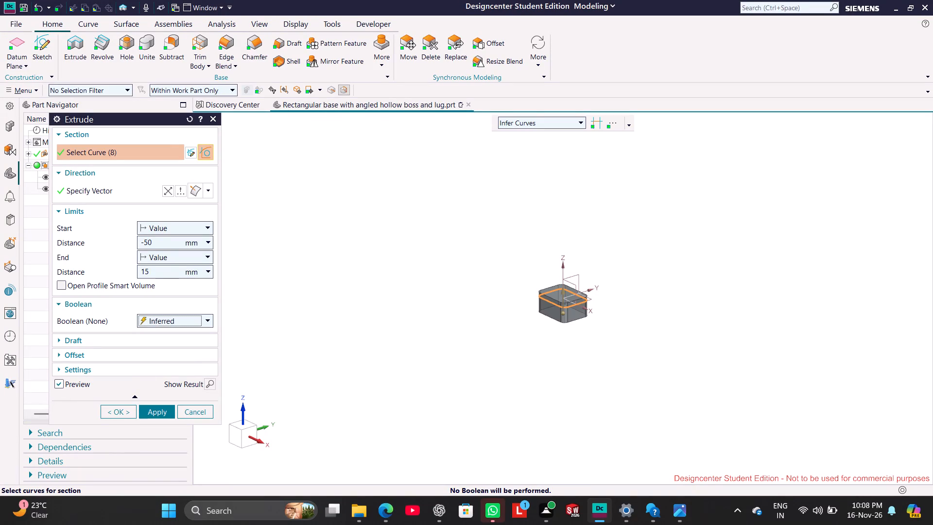
pyautogui.moveTo(543, 367); pyautogui.dragTo(550, 414, button='middle')
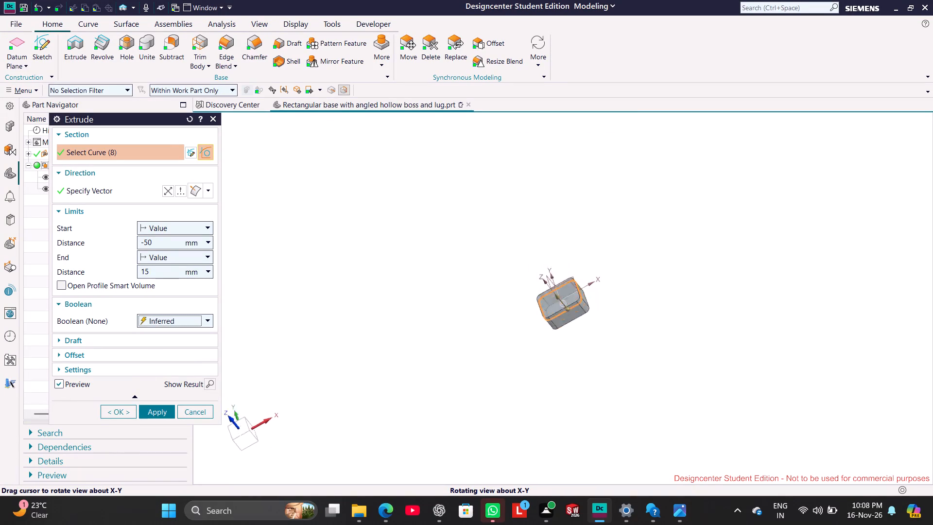
pyautogui.moveTo(550, 414); pyautogui.dragTo(497, 426, button='middle')
pyautogui.scroll(-4, 561, 308)
pyautogui.scroll(10, 565, 309)
pyautogui.moveTo(465, 410); pyautogui.dragTo(461, 392, button='middle')
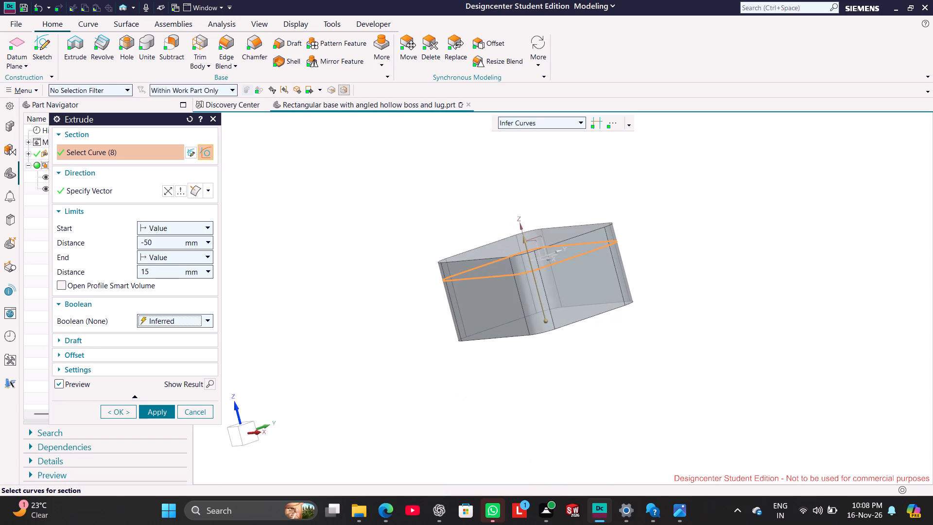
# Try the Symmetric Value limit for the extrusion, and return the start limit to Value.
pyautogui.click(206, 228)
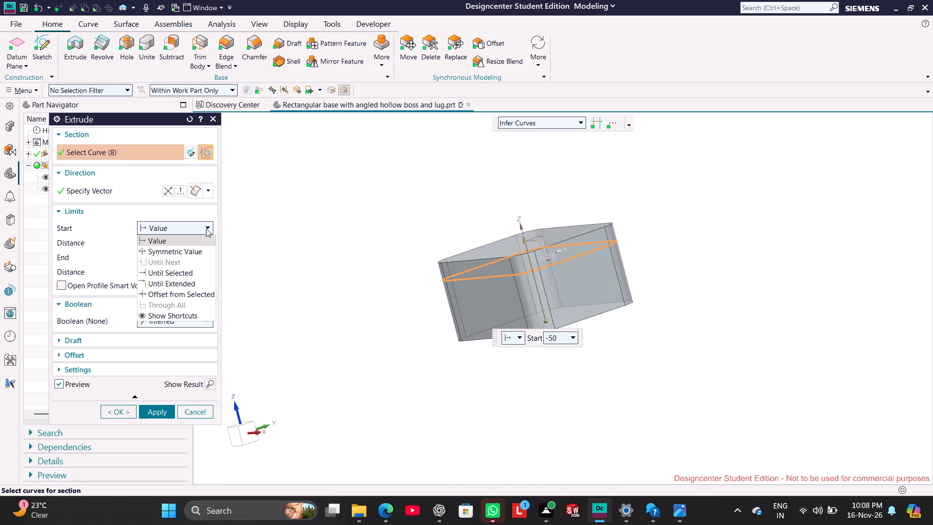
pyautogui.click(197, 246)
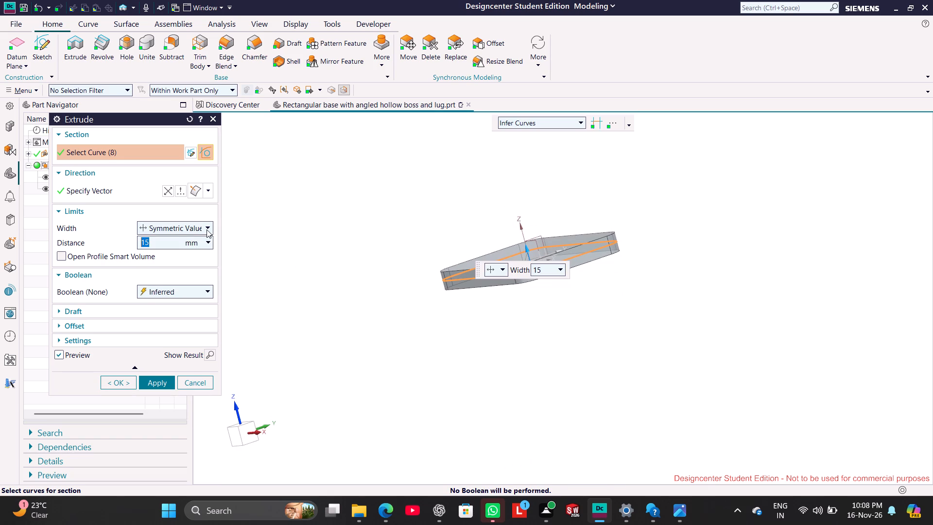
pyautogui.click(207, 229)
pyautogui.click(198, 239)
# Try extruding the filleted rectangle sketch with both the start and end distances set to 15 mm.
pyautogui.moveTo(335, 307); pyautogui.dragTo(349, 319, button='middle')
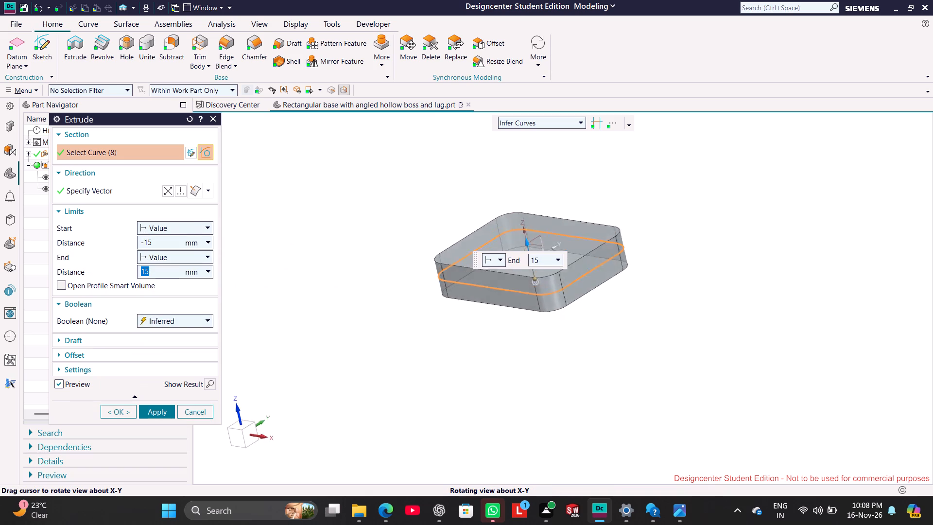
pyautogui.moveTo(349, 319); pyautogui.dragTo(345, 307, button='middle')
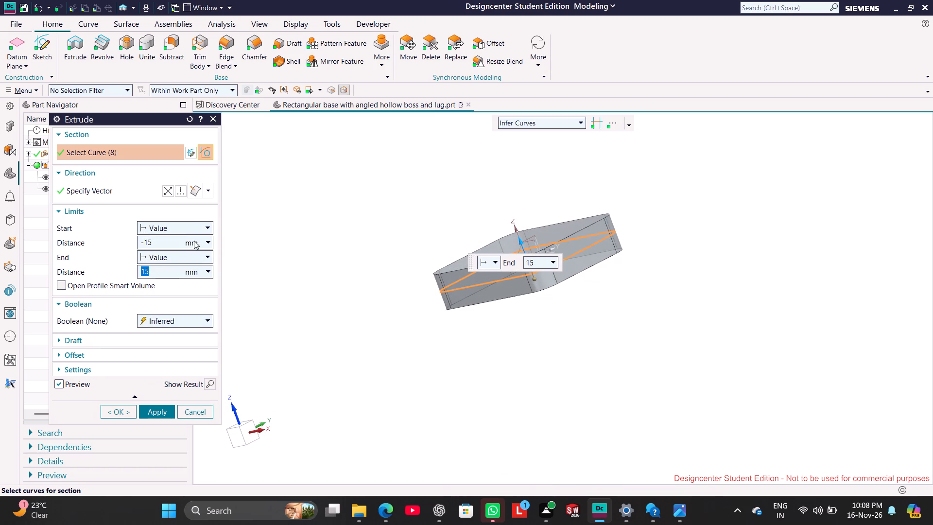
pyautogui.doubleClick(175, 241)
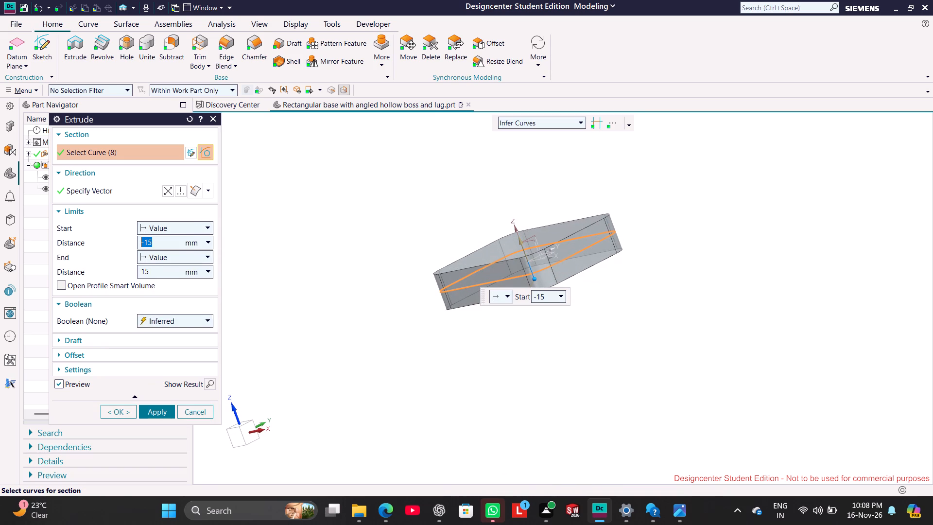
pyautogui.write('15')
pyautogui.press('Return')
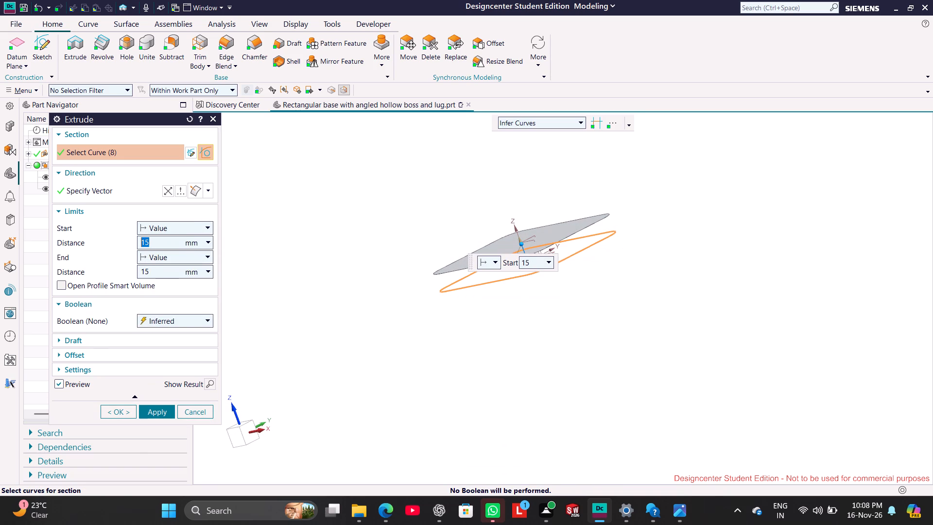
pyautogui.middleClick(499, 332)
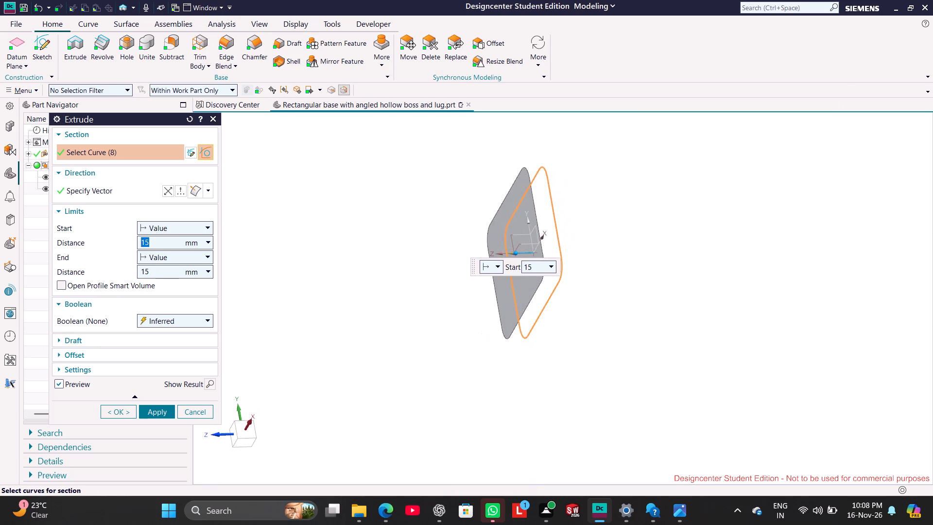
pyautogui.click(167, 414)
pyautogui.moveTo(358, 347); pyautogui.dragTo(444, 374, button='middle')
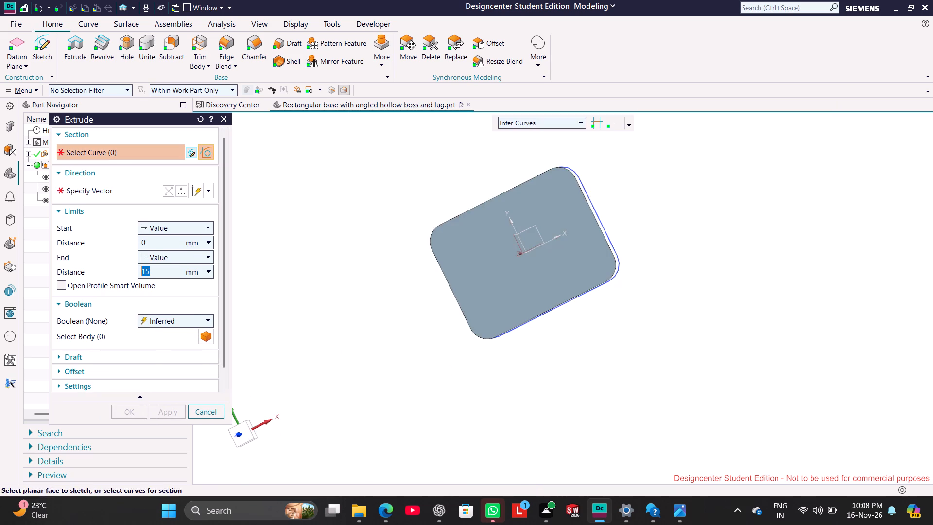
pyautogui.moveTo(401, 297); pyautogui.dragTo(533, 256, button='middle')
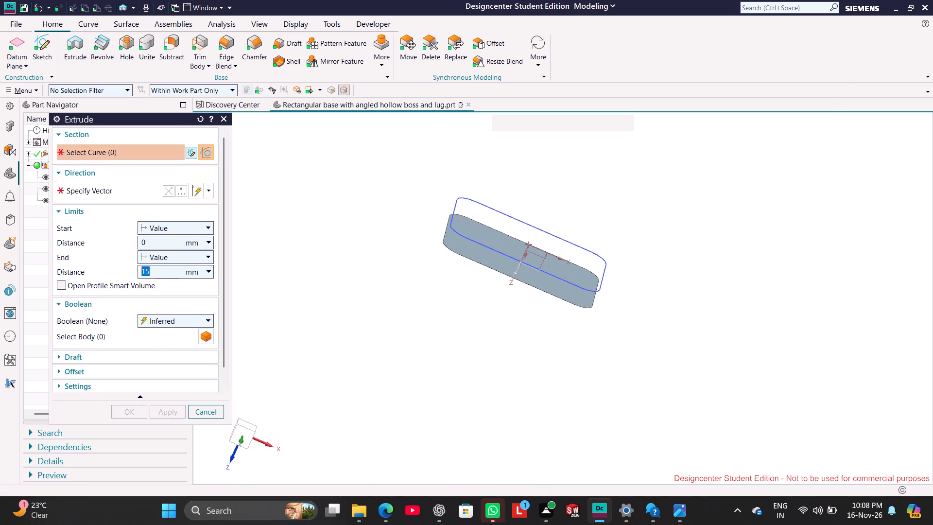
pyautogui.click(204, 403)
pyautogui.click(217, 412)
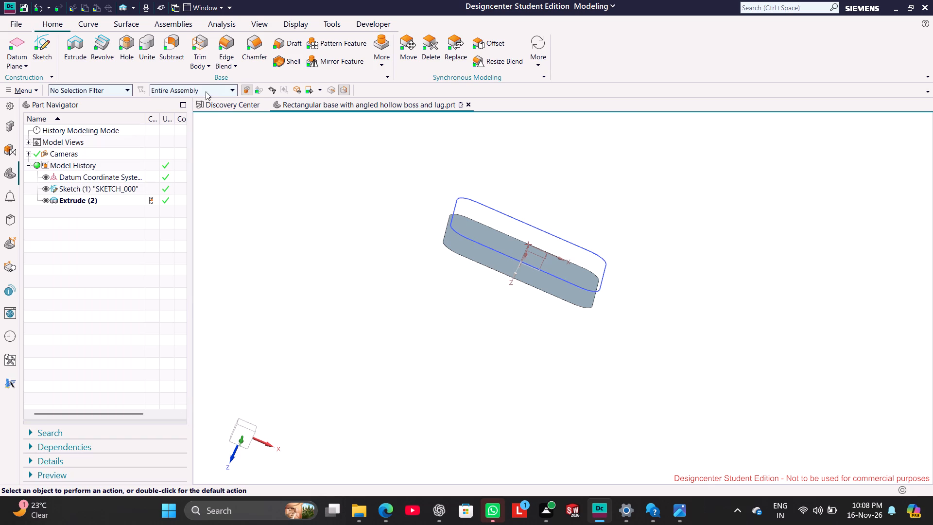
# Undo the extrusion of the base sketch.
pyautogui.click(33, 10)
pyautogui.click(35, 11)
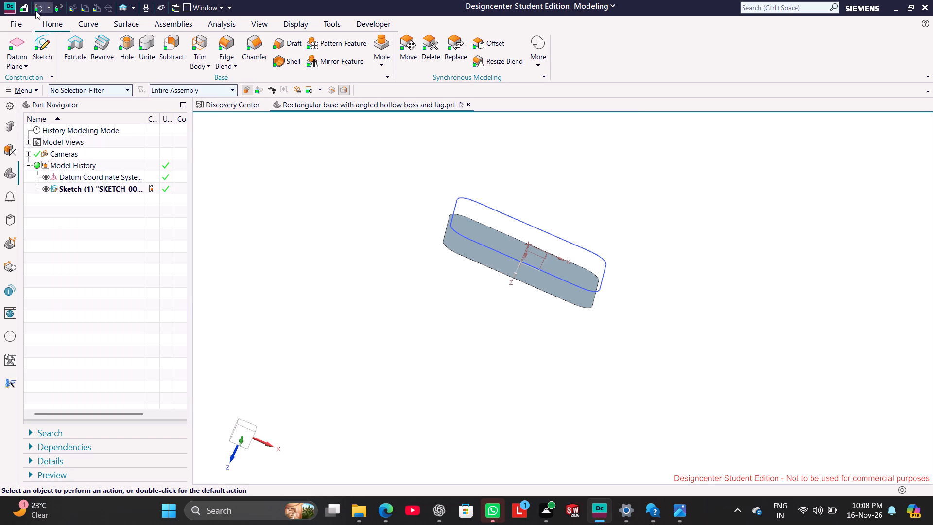
# Extrude the filleted rectangle sketch from 0 to 15 mm to form the solid base plate.
pyautogui.rightClick(128, 191)
pyautogui.click(169, 181)
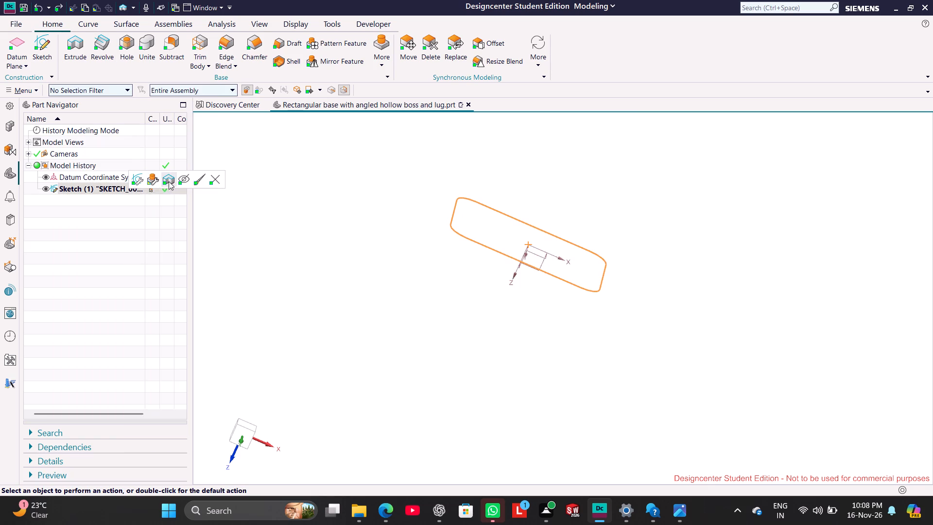
pyautogui.moveTo(367, 255); pyautogui.dragTo(351, 248, button='middle')
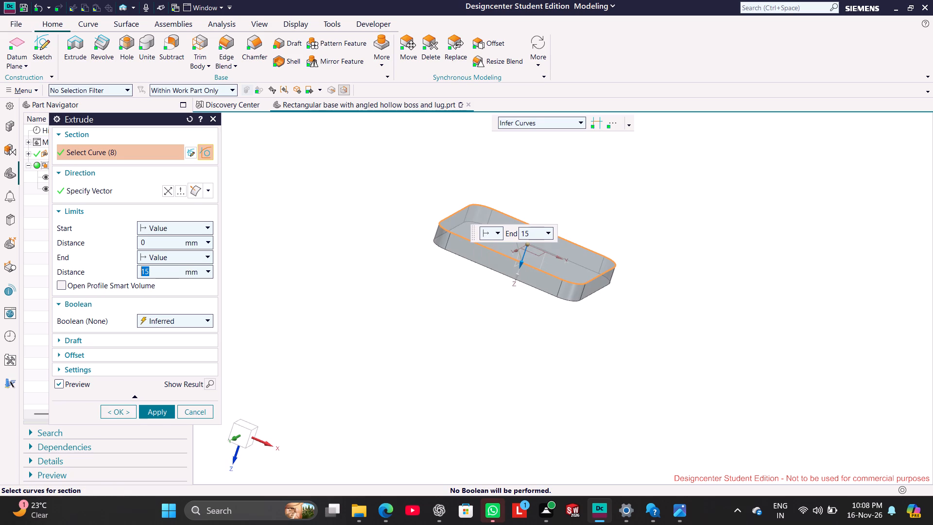
pyautogui.click(163, 411)
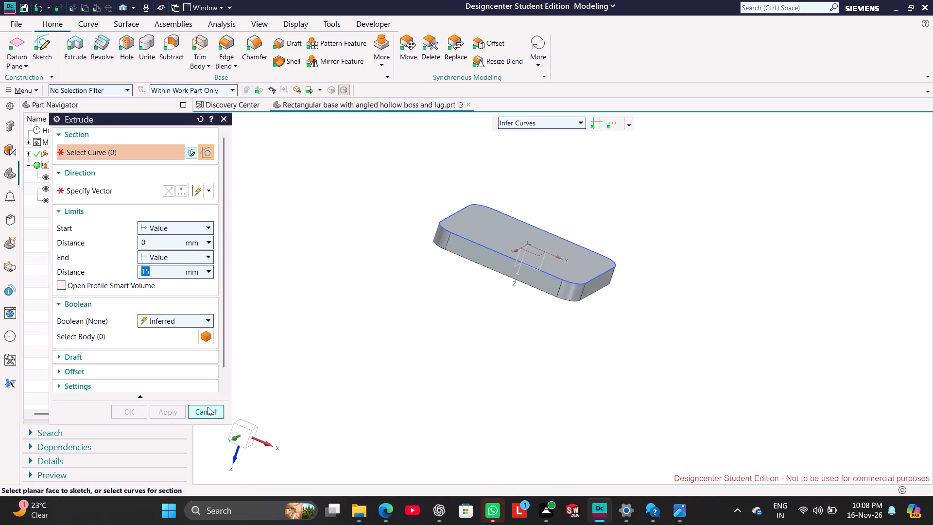
pyautogui.click(209, 409)
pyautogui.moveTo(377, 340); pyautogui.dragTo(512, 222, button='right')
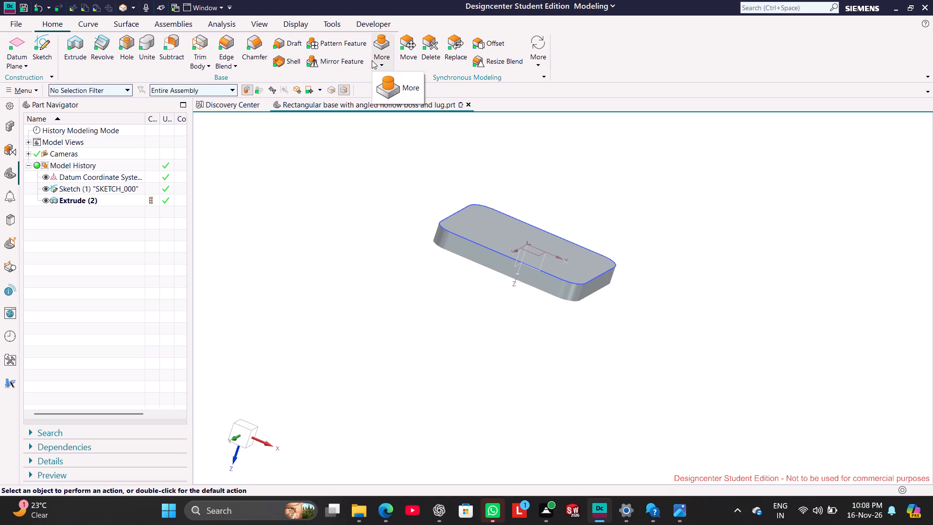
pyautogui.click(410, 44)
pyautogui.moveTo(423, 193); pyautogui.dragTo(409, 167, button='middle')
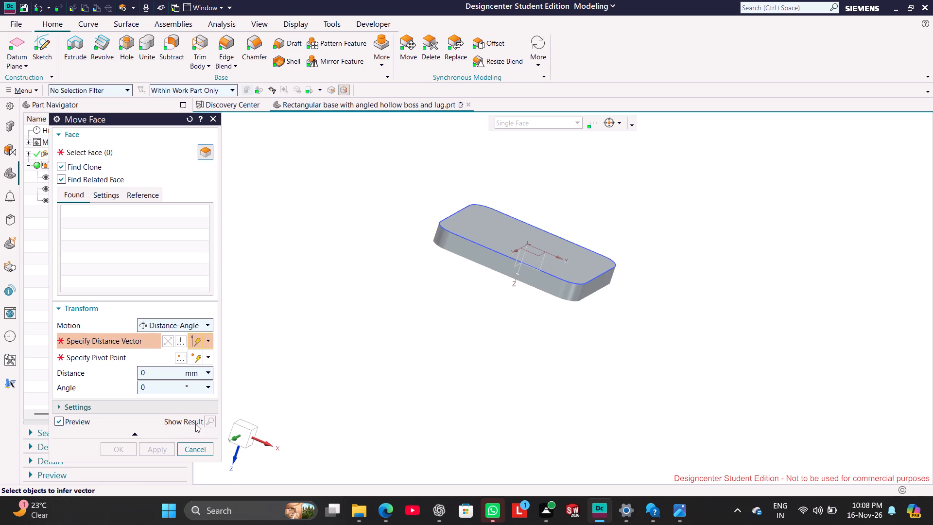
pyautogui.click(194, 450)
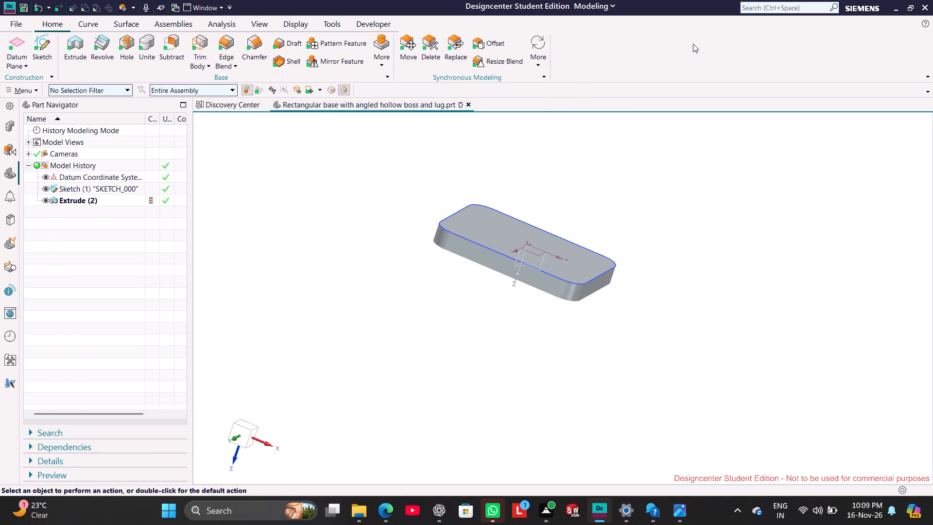
# Search the available commands for "iso" to look for an isometric view command.
pyautogui.click(753, 7)
pyautogui.press('i')
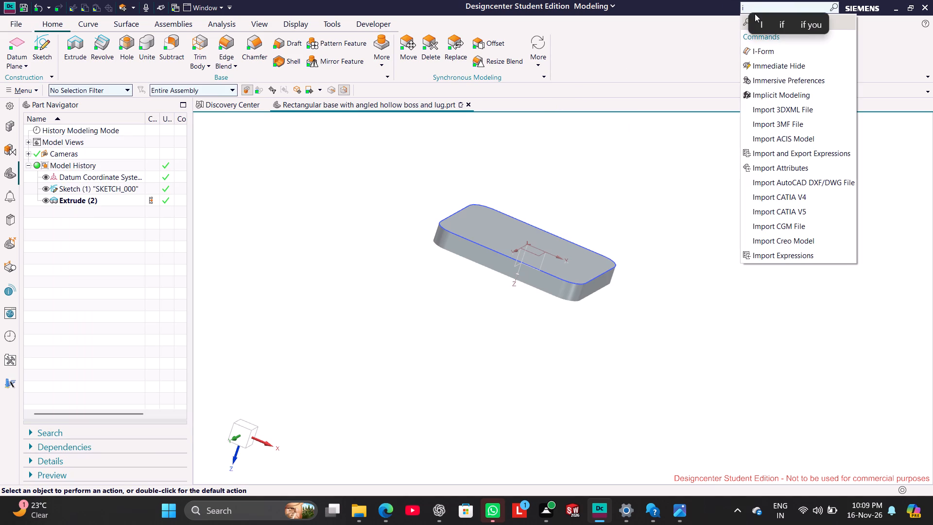
pyautogui.write('so')
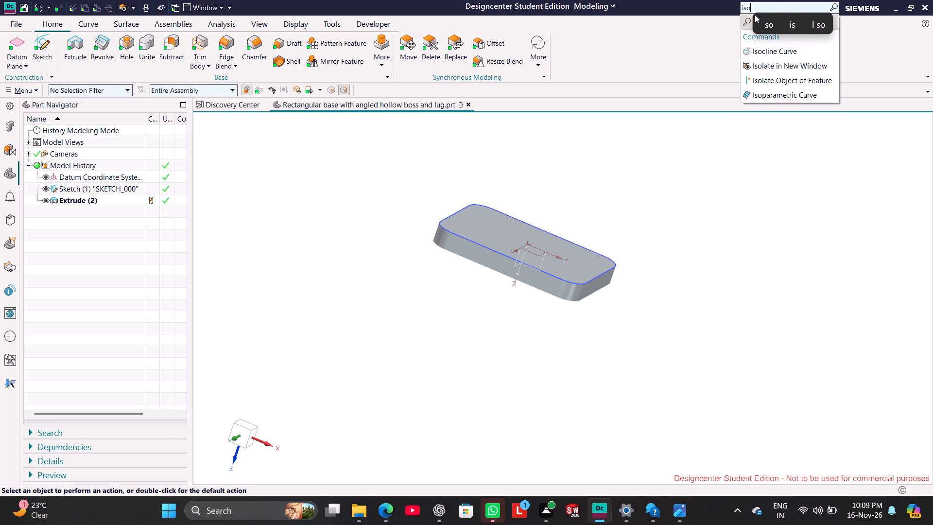
pyautogui.click(662, 200)
# Customize the interface by finding the Isometric command with "isom" and adding it after the Synchronous Modeling commands.
pyautogui.click(232, 11)
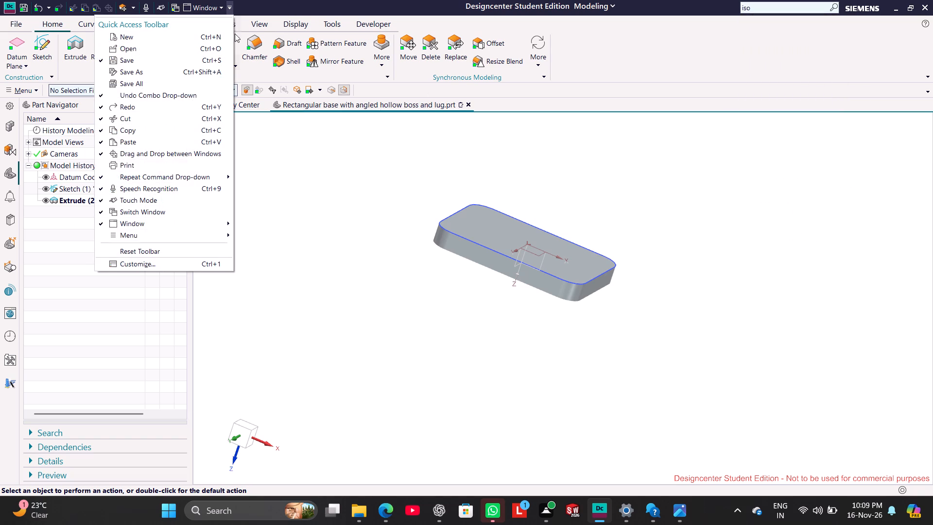
pyautogui.click(185, 265)
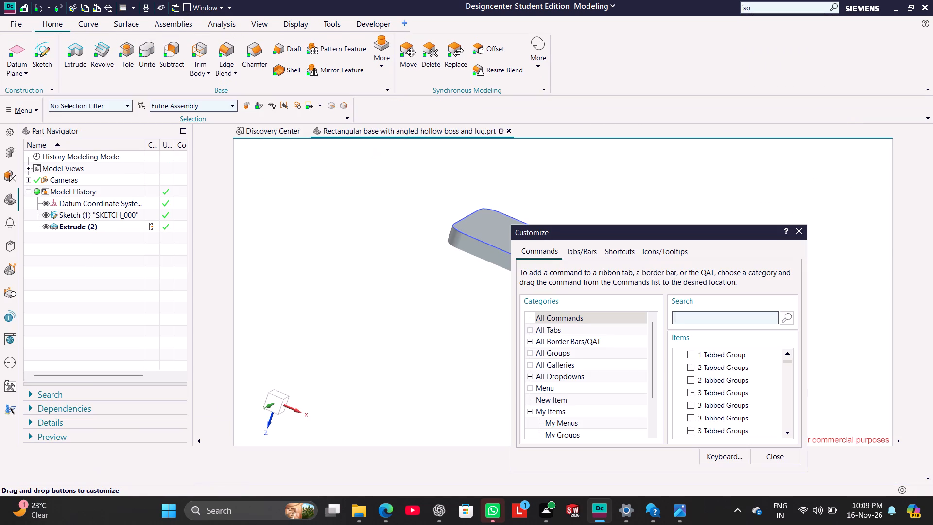
pyautogui.click(627, 255)
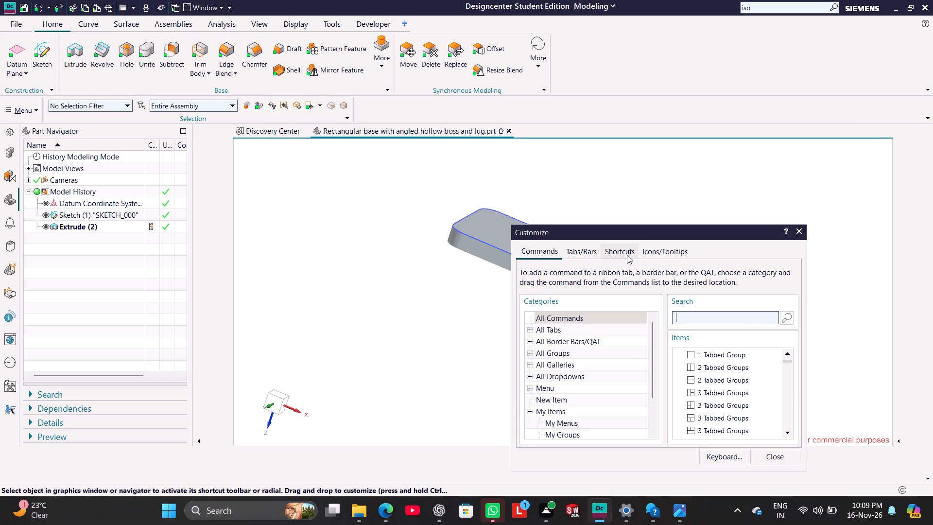
pyautogui.click(660, 248)
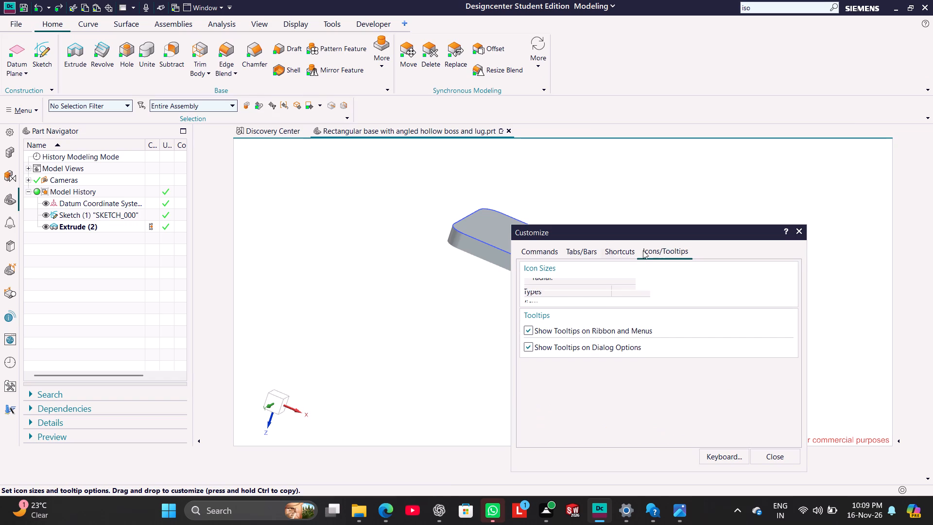
pyautogui.click(588, 250)
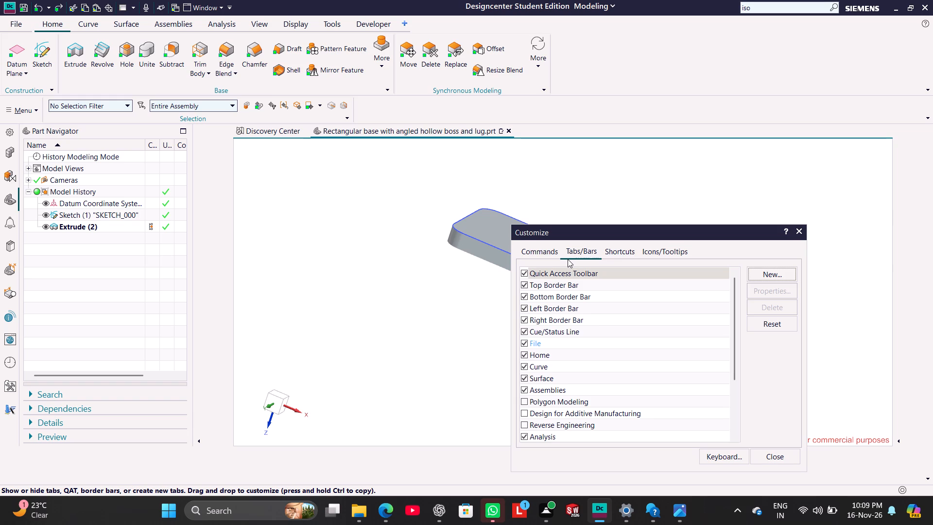
pyautogui.click(544, 251)
pyautogui.click(700, 316)
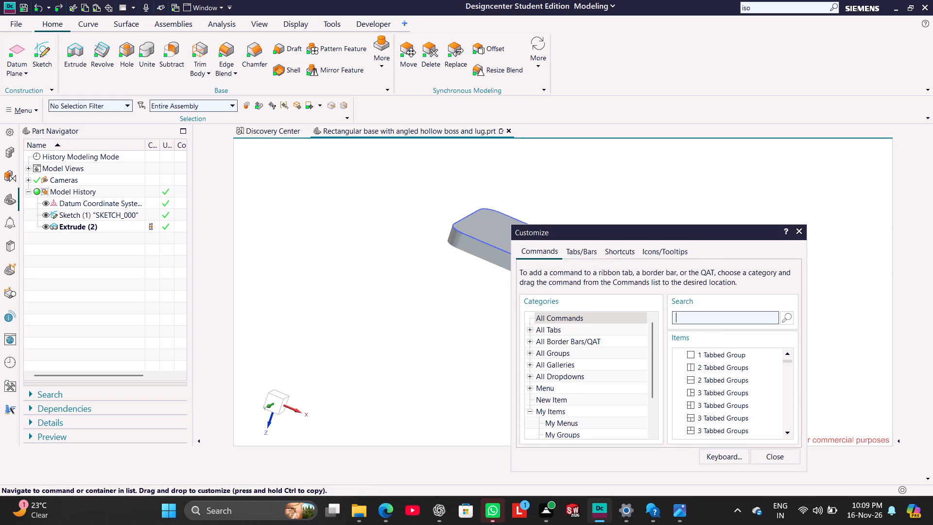
pyautogui.press('i')
pyautogui.write('som')
pyautogui.click(724, 354)
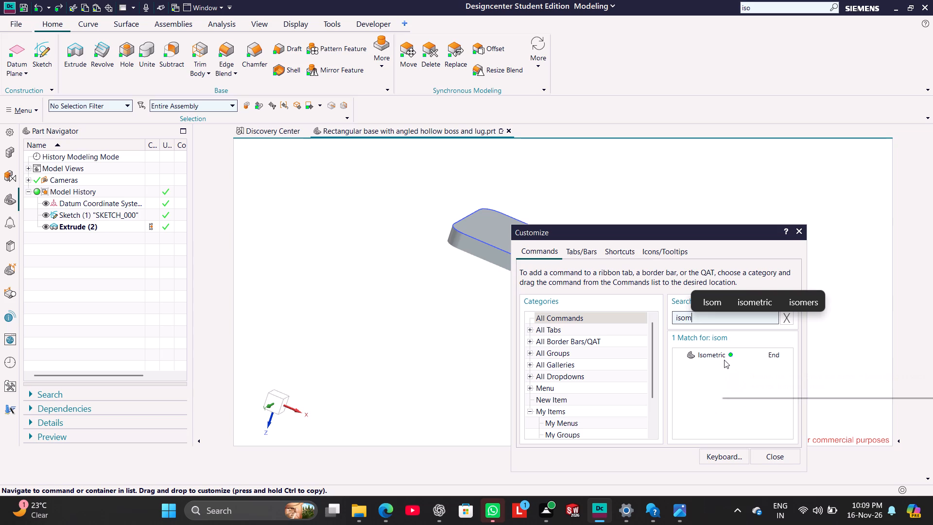
pyautogui.moveTo(718, 354); pyautogui.dragTo(585, 68)
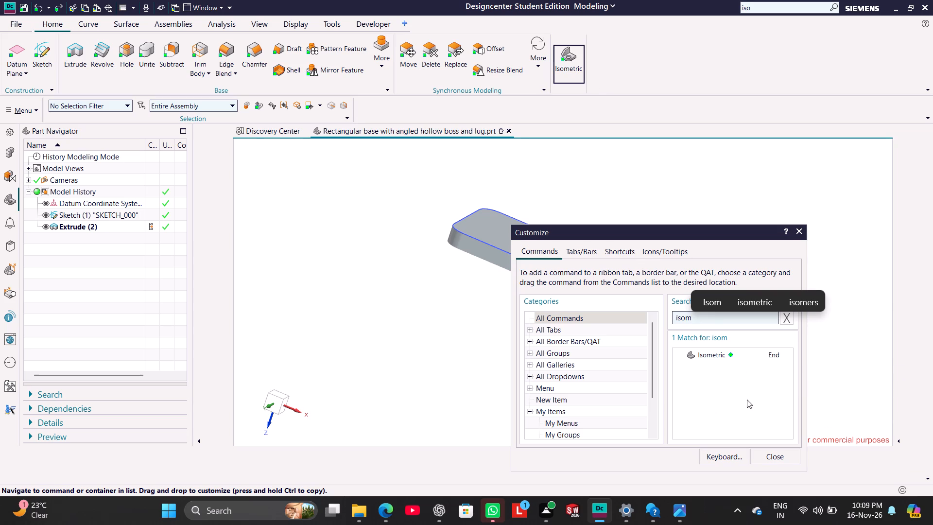
pyautogui.click(760, 455)
# Orient the base plate to the isometric view using the newly added Isometric command.
pyautogui.click(565, 56)
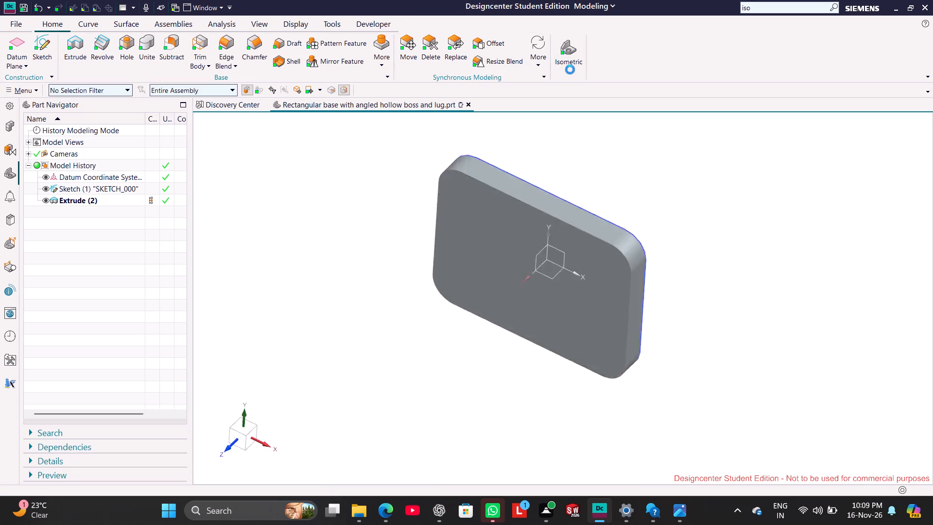
pyautogui.scroll(2, 544, 284)
pyautogui.scroll(-2, 544, 284)
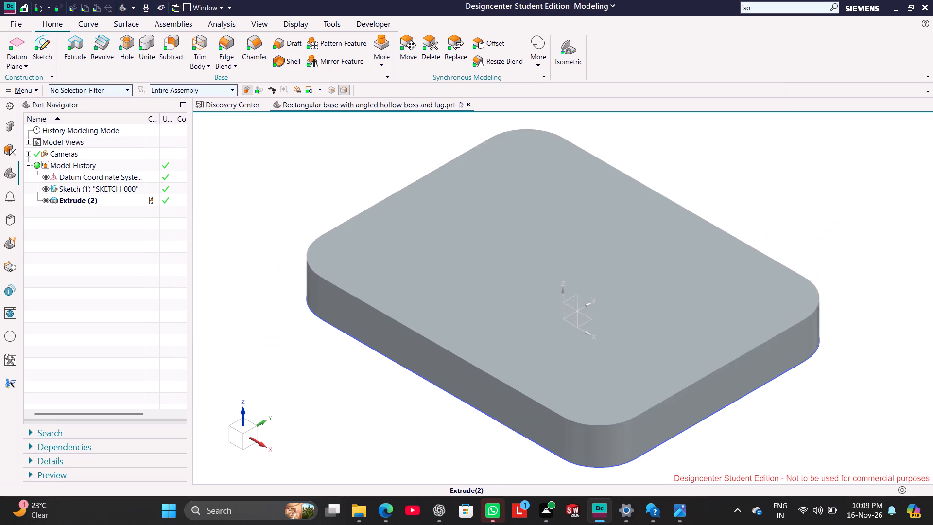
pyautogui.scroll(-2, 544, 284)
# Hide the base sketch along the plate's lower edge, leaving the extruded body shown.
pyautogui.click(425, 394)
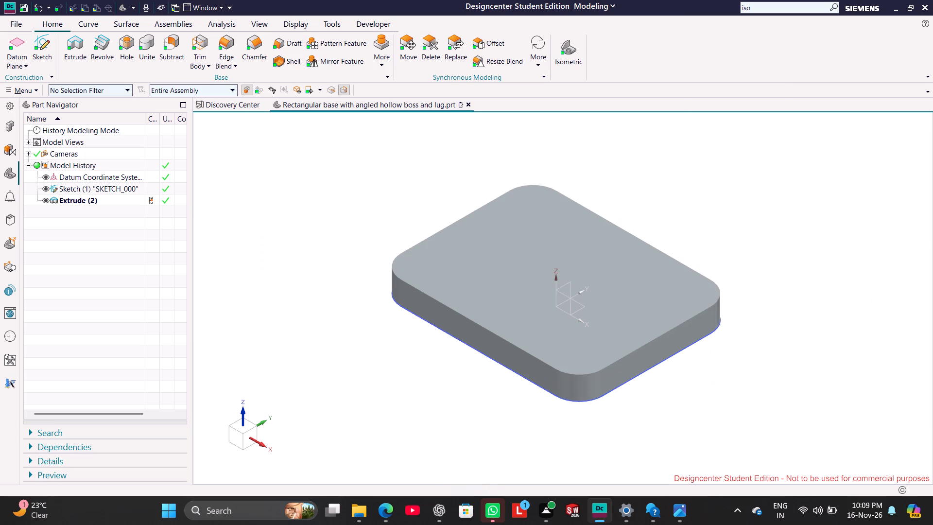
pyautogui.rightClick(431, 325)
pyautogui.click(492, 316)
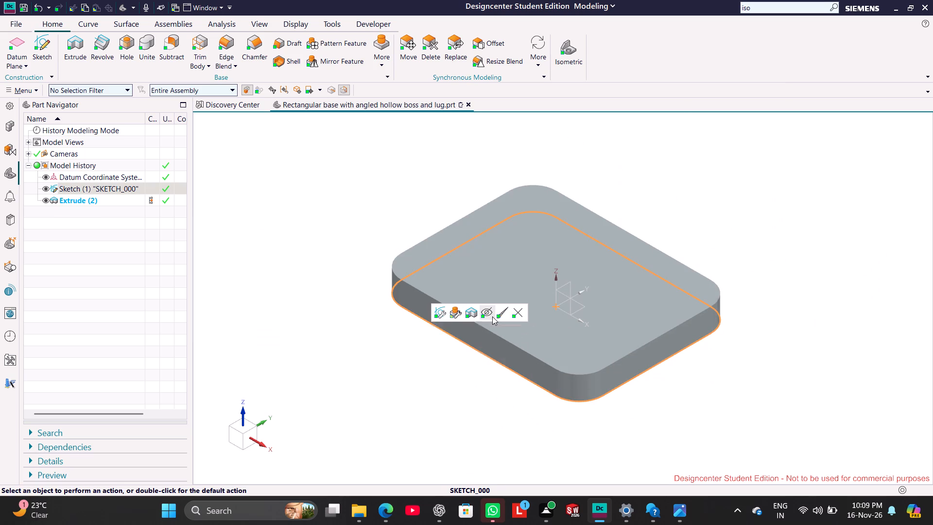
pyautogui.click(381, 348)
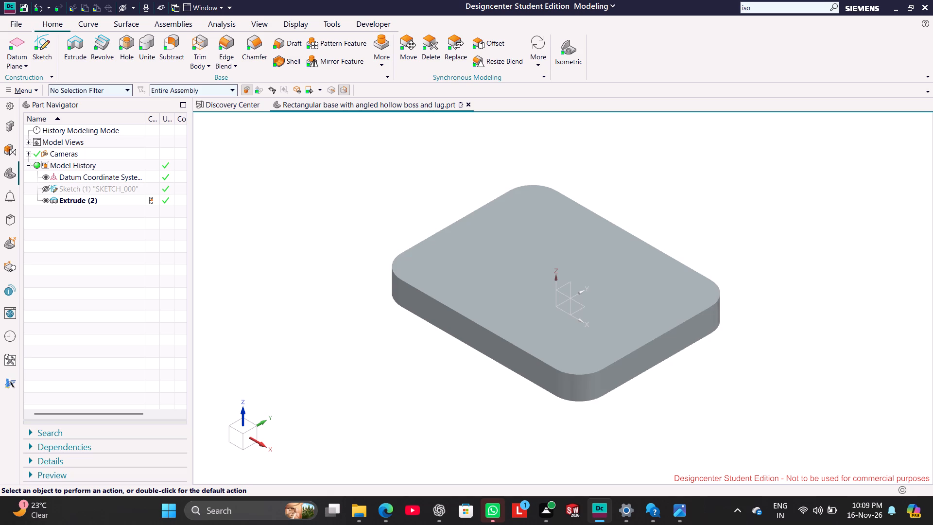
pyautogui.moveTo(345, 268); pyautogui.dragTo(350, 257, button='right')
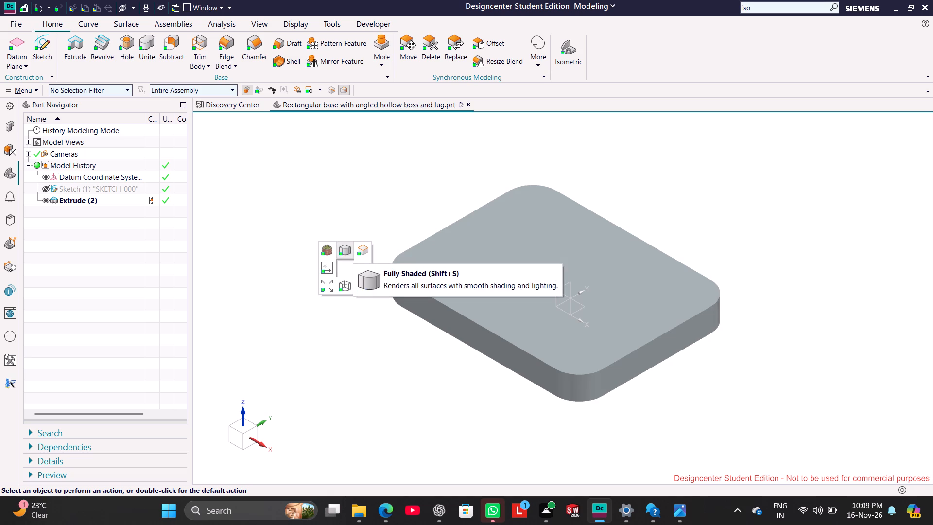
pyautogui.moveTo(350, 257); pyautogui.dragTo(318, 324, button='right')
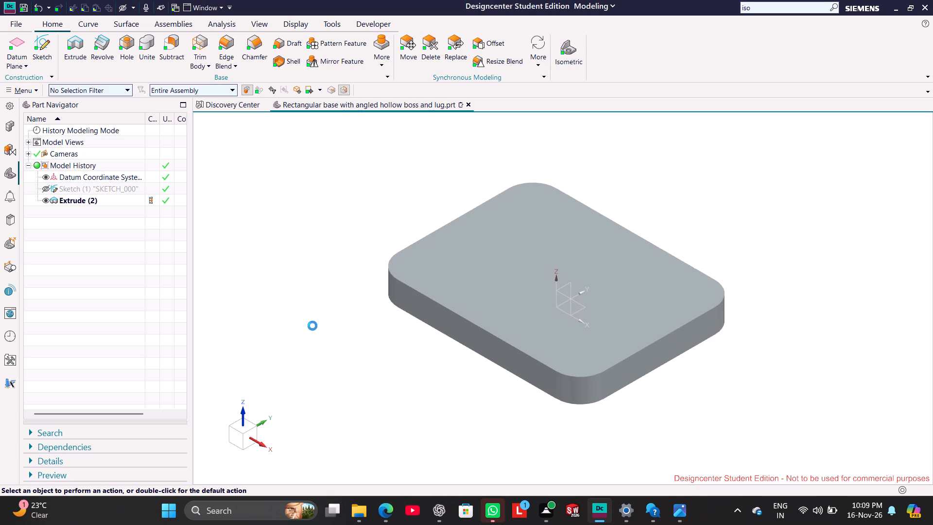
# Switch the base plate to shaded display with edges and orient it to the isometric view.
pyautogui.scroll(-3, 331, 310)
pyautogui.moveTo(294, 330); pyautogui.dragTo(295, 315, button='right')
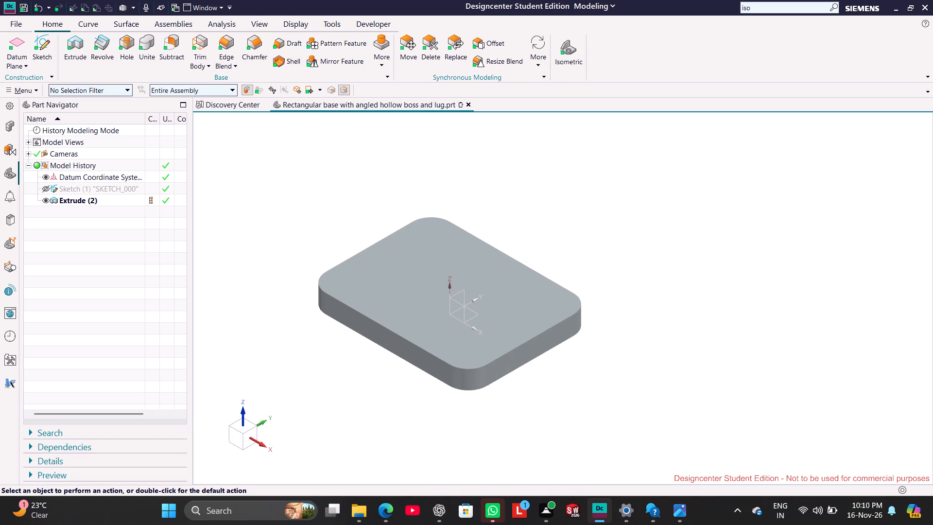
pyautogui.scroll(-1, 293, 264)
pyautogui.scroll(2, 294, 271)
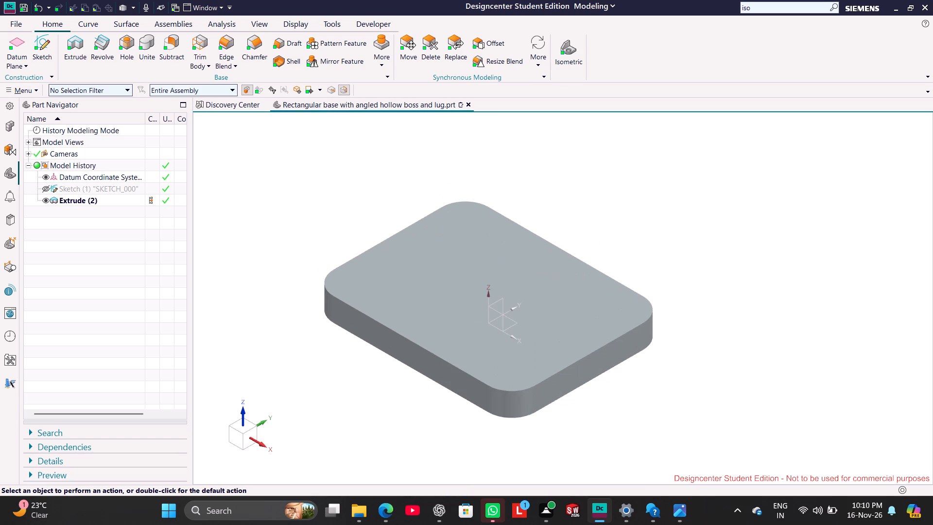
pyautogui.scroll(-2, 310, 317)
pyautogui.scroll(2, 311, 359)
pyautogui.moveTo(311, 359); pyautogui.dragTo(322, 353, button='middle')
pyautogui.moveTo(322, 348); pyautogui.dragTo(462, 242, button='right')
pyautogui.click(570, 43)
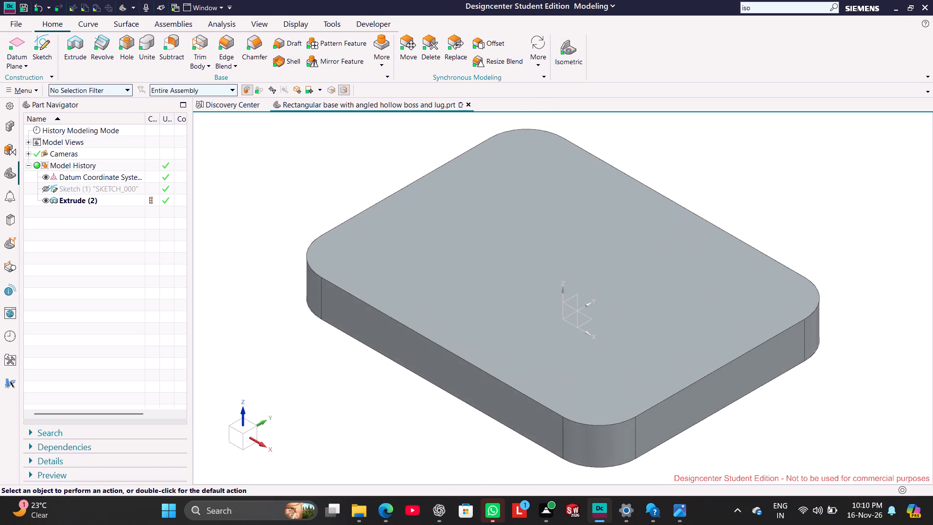
# Rotate the base plate to view it from other angles and restore the isometric view.
pyautogui.scroll(-3, 376, 351)
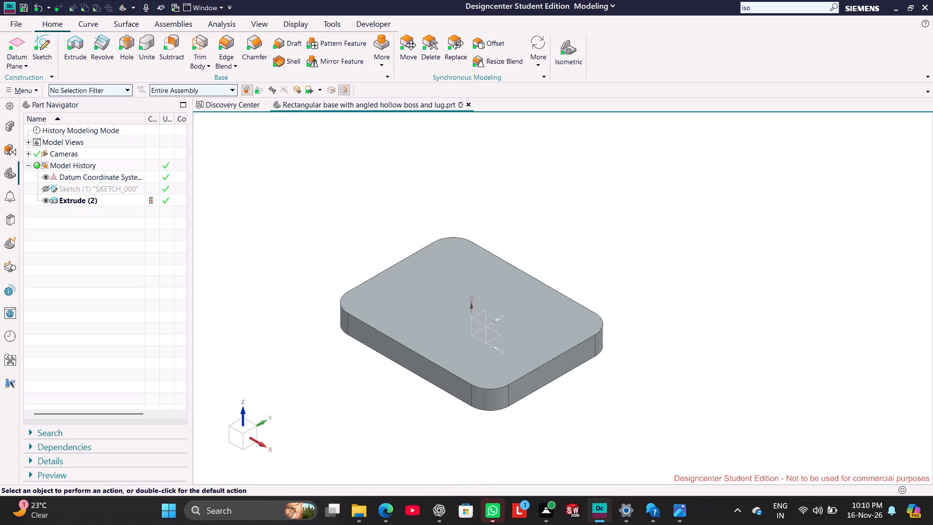
pyautogui.press('x')
pyautogui.click(216, 122)
pyautogui.press('Return')
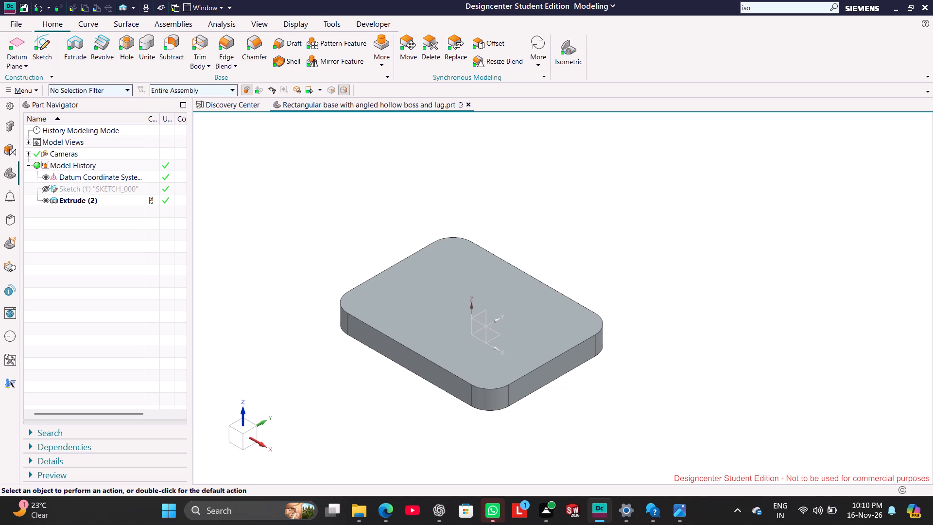
pyautogui.moveTo(302, 255); pyautogui.dragTo(302, 254, button='middle')
pyautogui.moveTo(302, 254); pyautogui.dragTo(359, 267, button='middle')
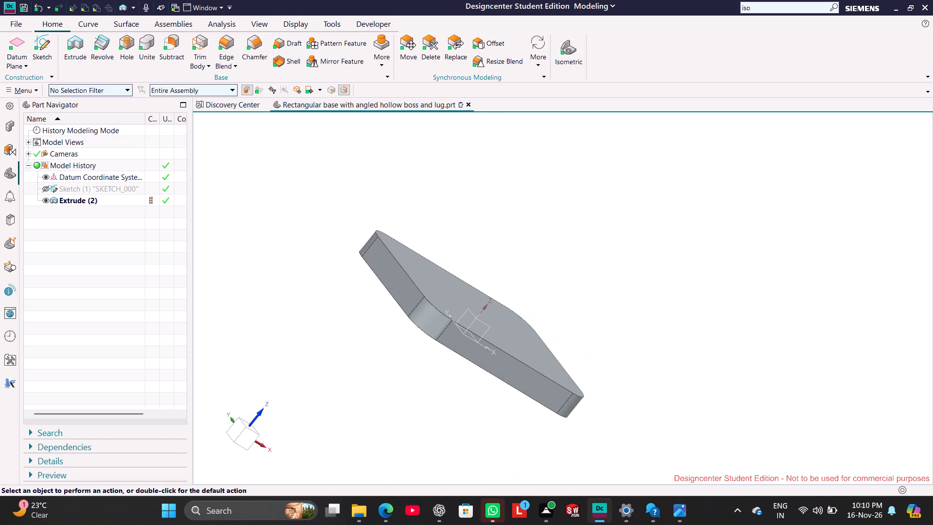
pyautogui.press('Escape')
pyautogui.press('End')
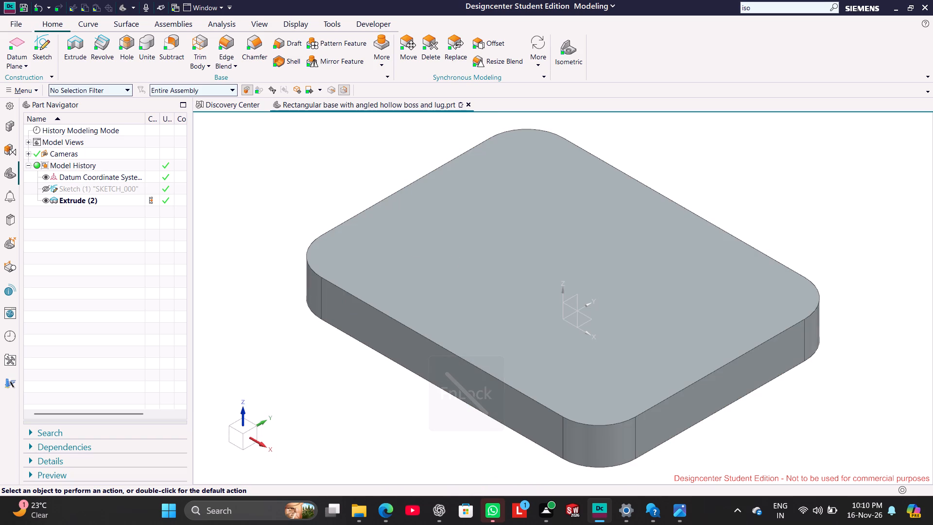
pyautogui.press('End')
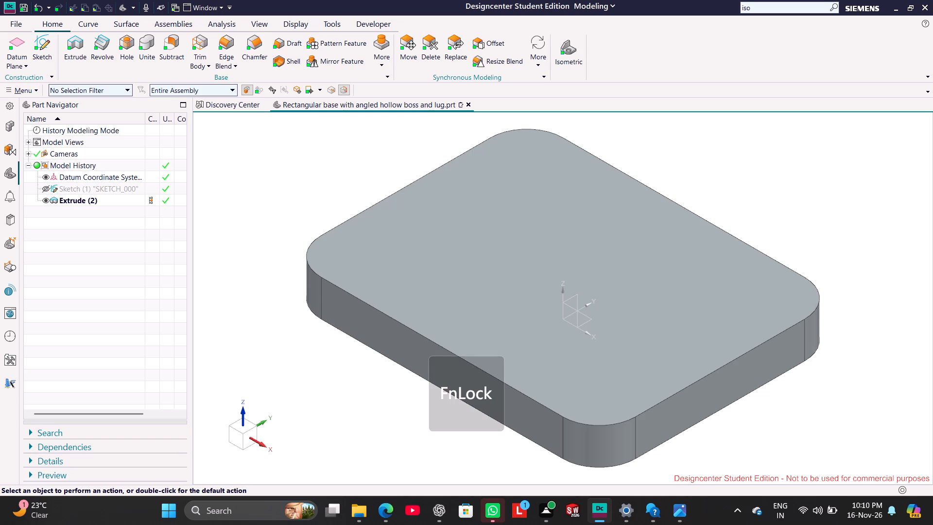
pyautogui.moveTo(367, 183); pyautogui.dragTo(434, 169, button='middle')
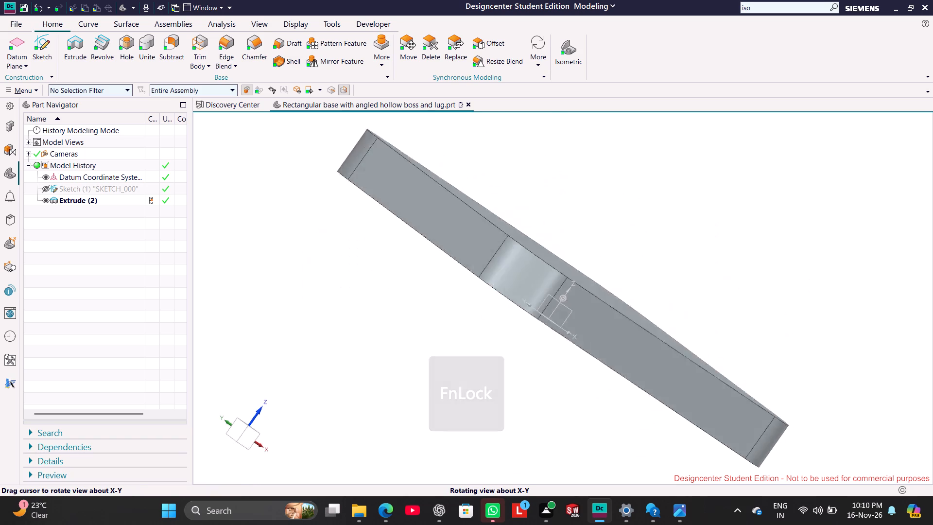
pyautogui.moveTo(434, 169); pyautogui.dragTo(439, 168, button='middle')
pyautogui.press('End')
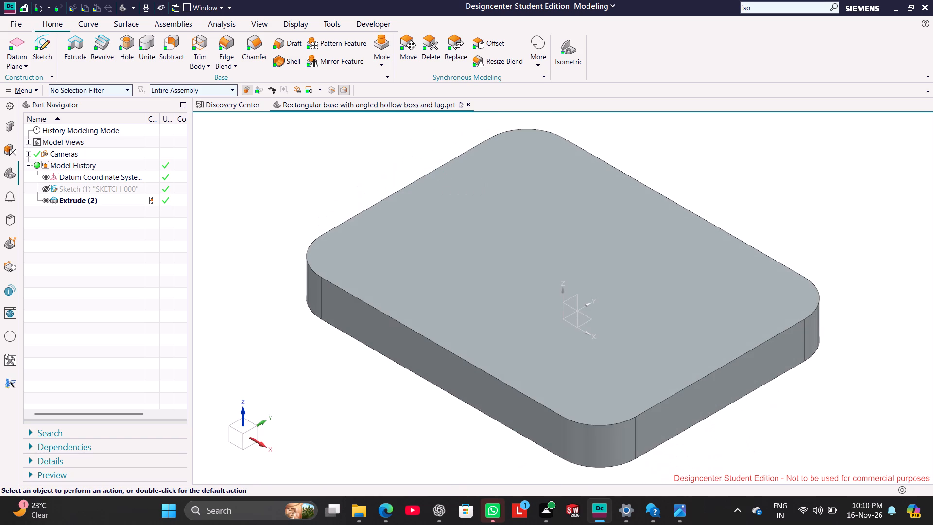
pyautogui.scroll(2, 620, 277)
pyautogui.scroll(-3, 620, 277)
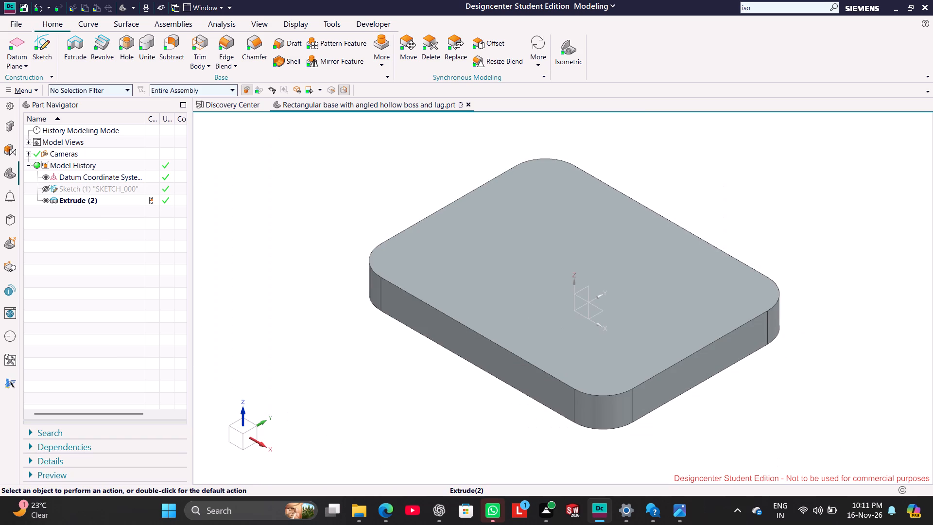
pyautogui.press('Escape')
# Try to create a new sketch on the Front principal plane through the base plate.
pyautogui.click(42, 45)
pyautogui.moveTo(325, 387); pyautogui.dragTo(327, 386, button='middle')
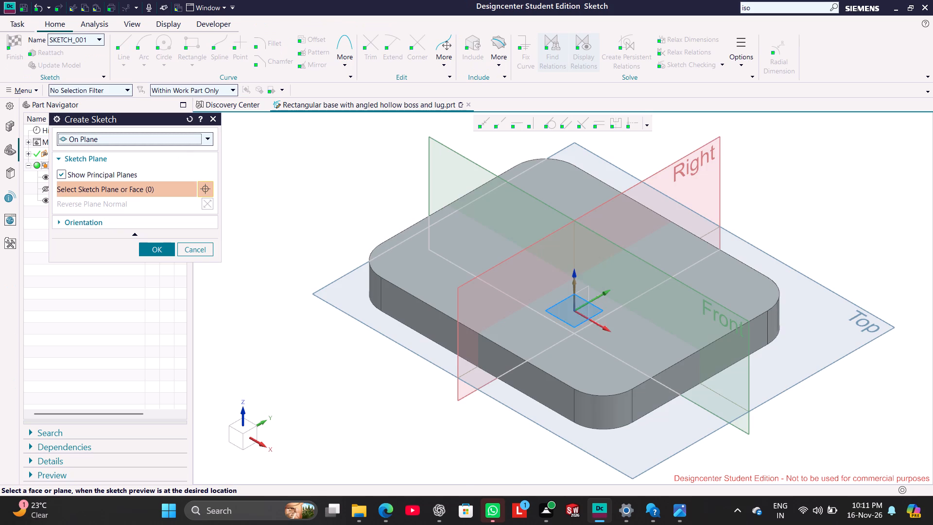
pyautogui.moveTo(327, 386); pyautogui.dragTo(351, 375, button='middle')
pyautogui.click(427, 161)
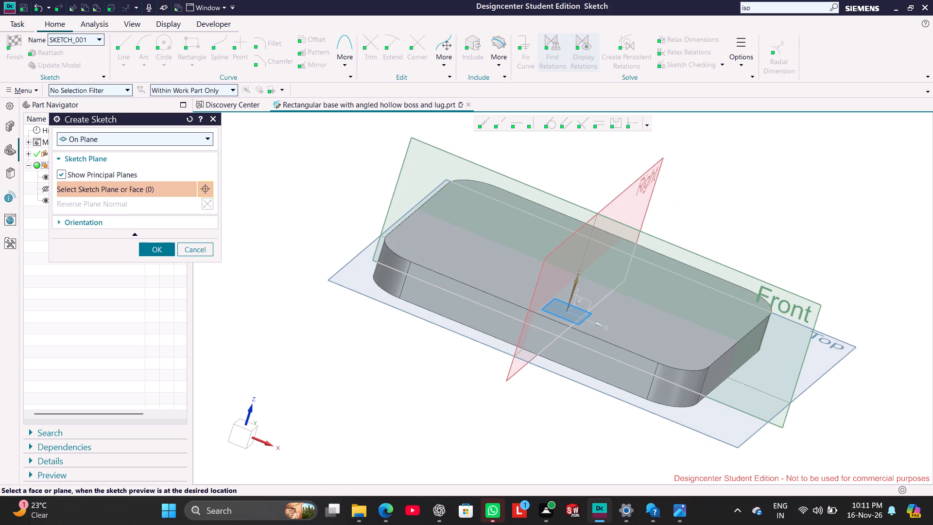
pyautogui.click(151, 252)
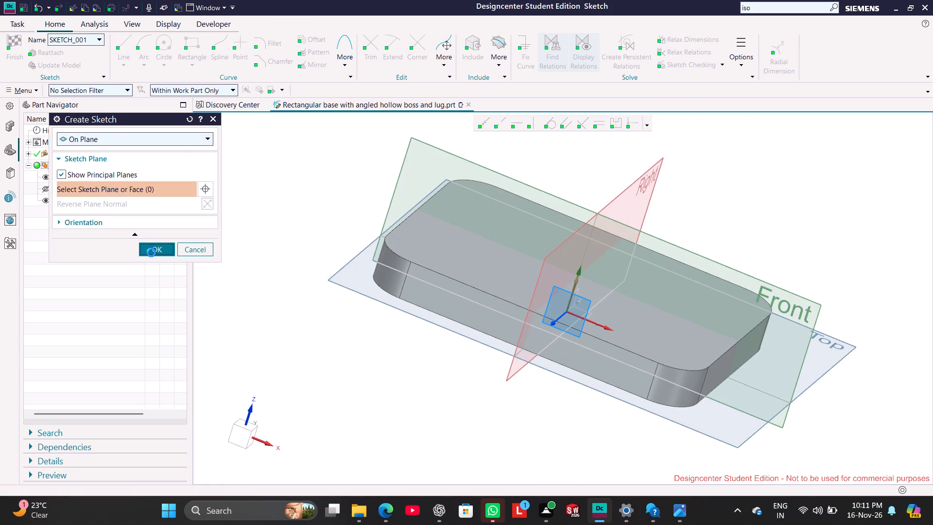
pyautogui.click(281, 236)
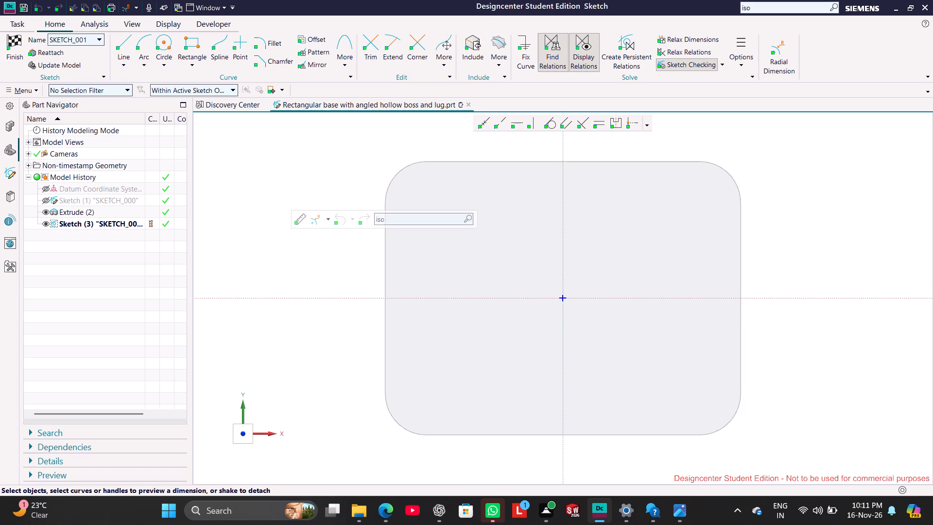
# Examine the new sketch's plane against the base plate from several angles and in isometric view, using shaded display without edges.
pyautogui.moveTo(321, 346); pyautogui.dragTo(309, 426, button='middle')
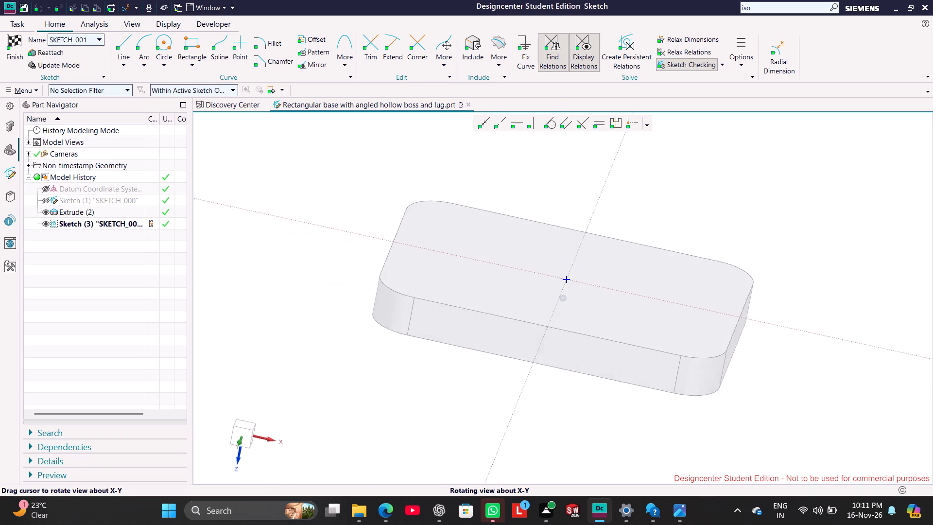
pyautogui.moveTo(309, 426); pyautogui.dragTo(301, 406, button='middle')
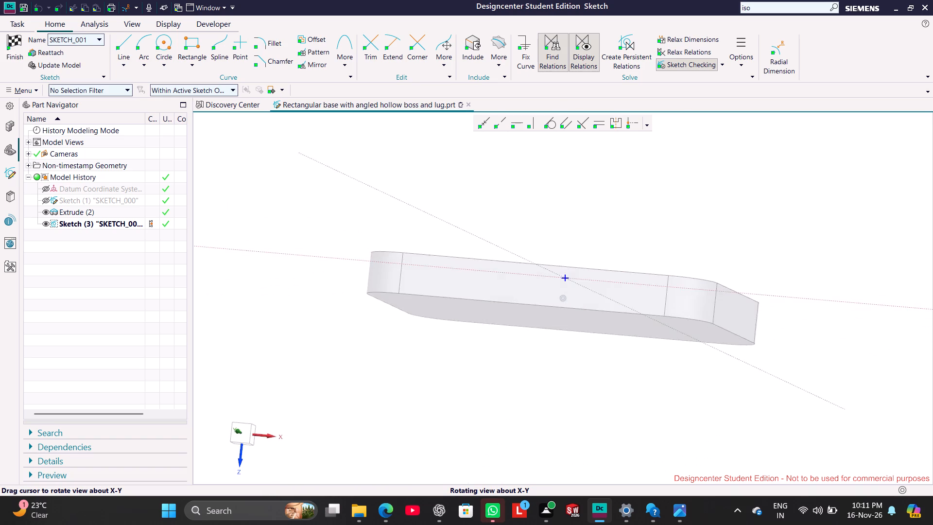
pyautogui.moveTo(301, 406); pyautogui.dragTo(314, 384, button='middle')
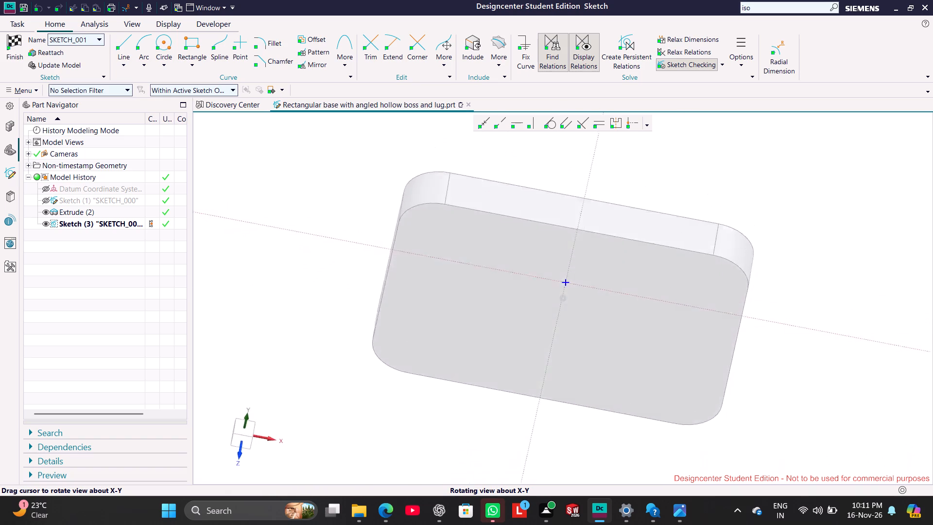
pyautogui.moveTo(314, 384); pyautogui.dragTo(302, 419, button='middle')
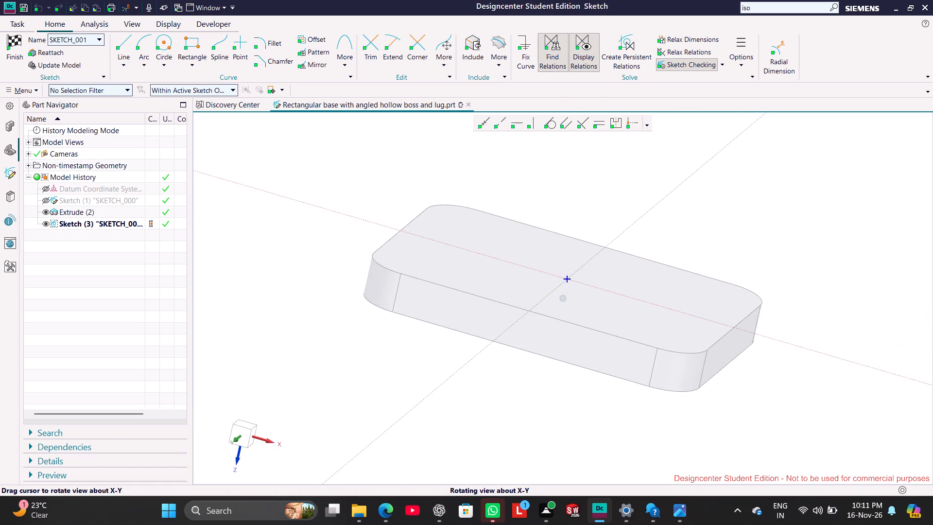
pyautogui.moveTo(283, 305); pyautogui.dragTo(408, 180, button='right')
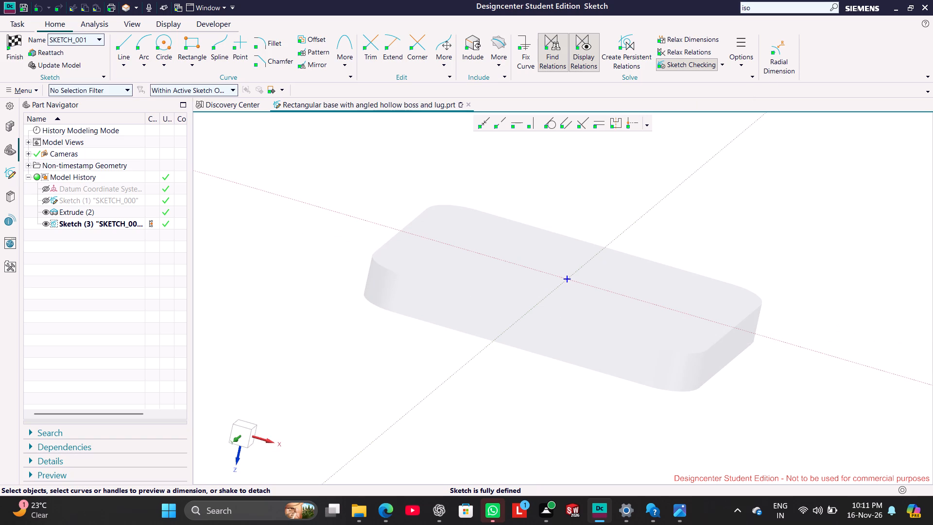
pyautogui.press('End')
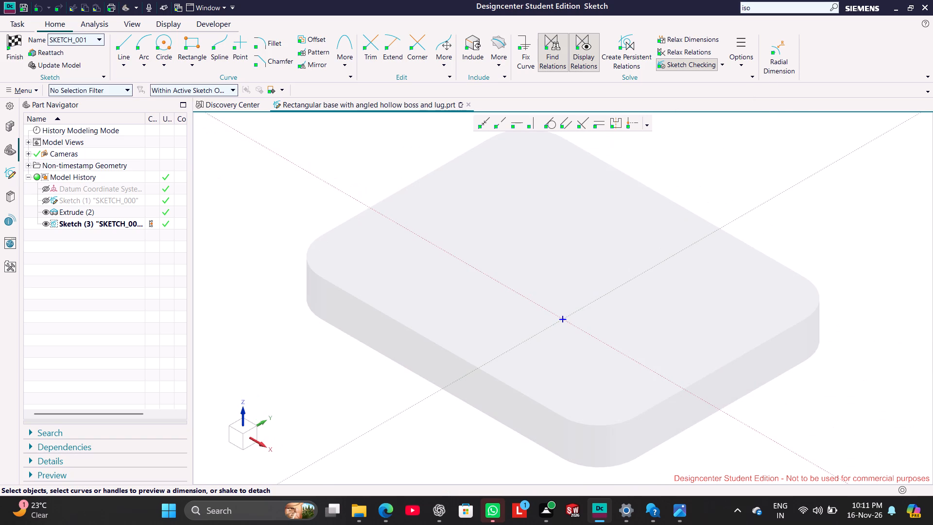
pyautogui.press('End')
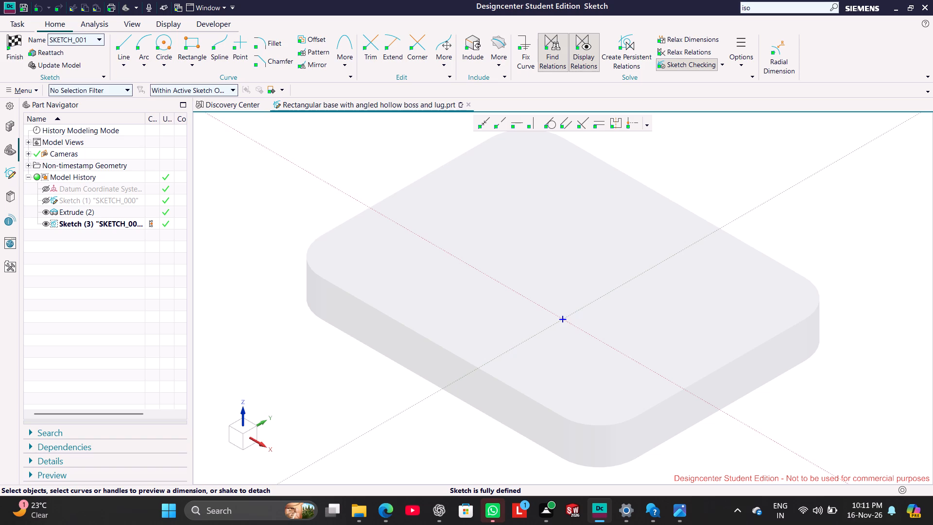
# Clear the "iso" text from the command search.
pyautogui.doubleClick(820, 7)
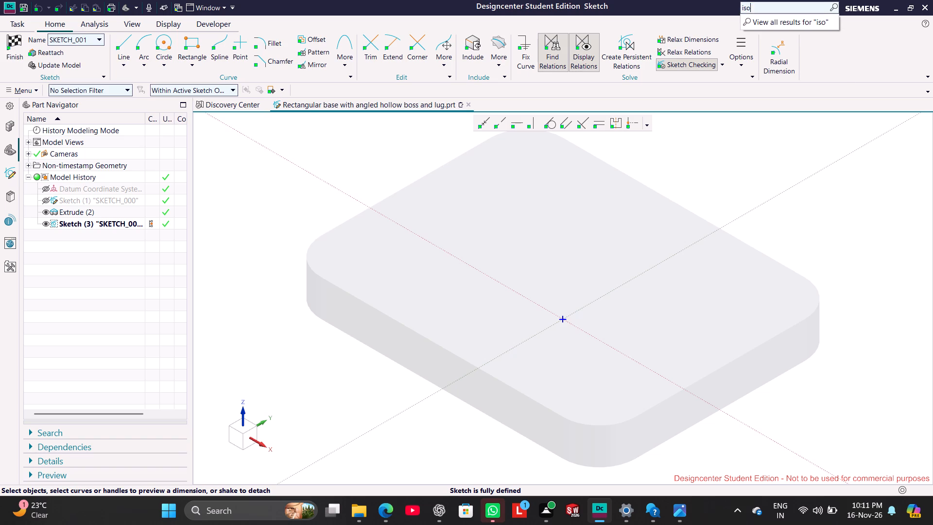
pyautogui.click(820, 7)
pyautogui.press('BackSpace')
pyautogui.press('BackSpace')
pyautogui.press('BackSpace')
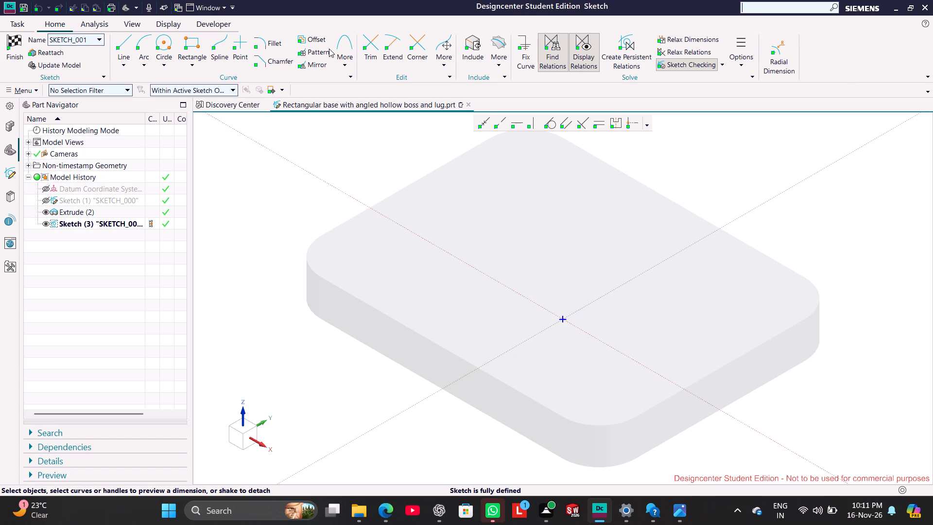
# Finish the empty sketch and orient the base plate to the isometric view.
pyautogui.click(17, 43)
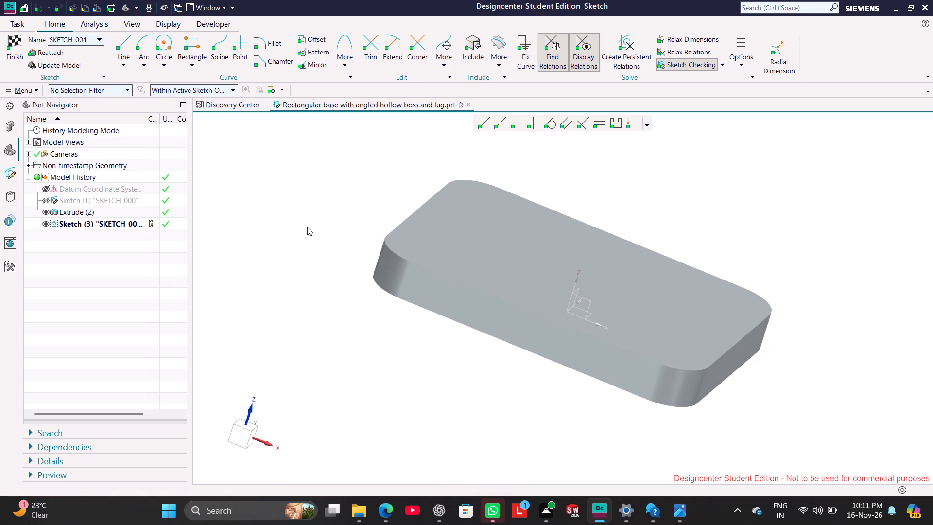
pyautogui.click(565, 57)
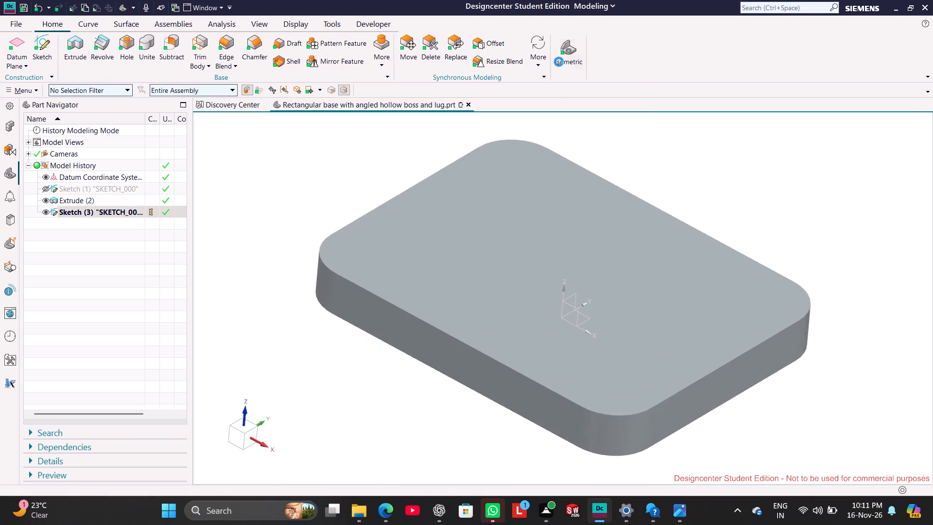
# Create a new sketch on the Front principal plane through the base plate.
pyautogui.click(46, 52)
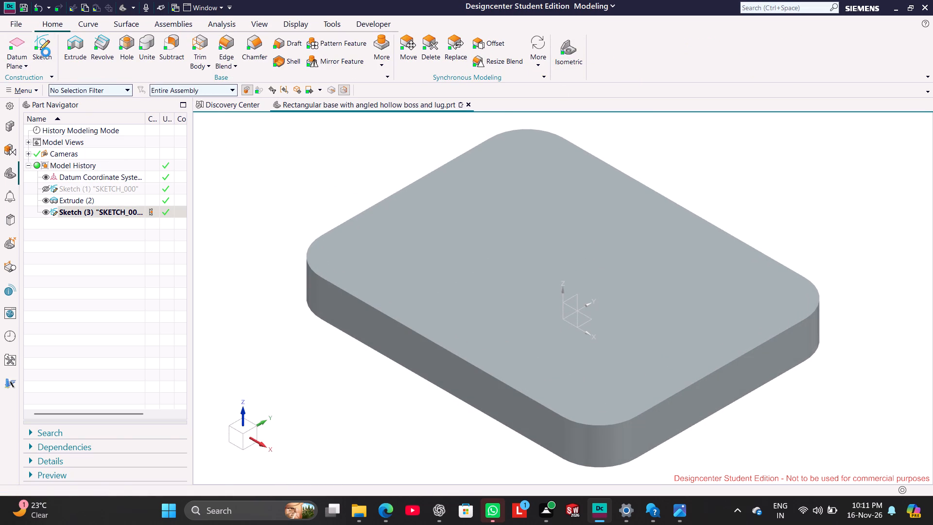
pyautogui.scroll(2, 377, 355)
pyautogui.scroll(-3, 377, 355)
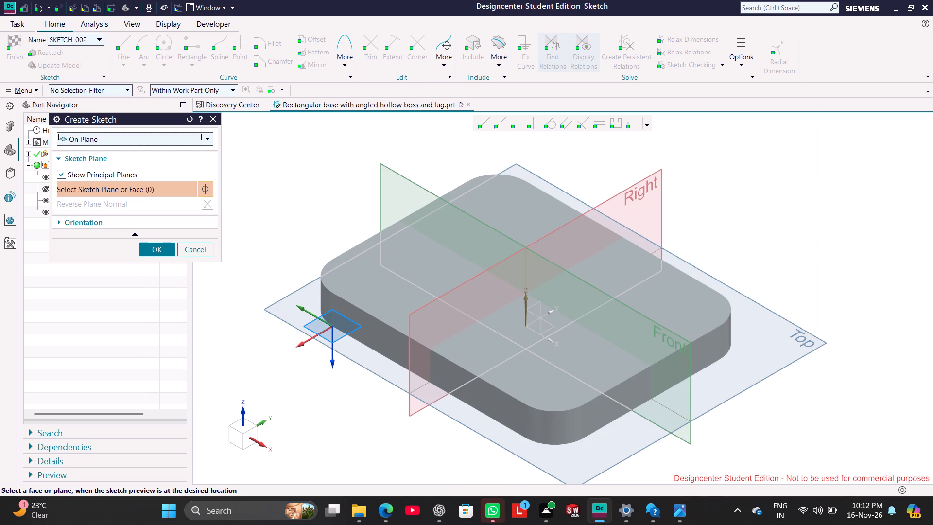
pyautogui.middleClick(350, 439)
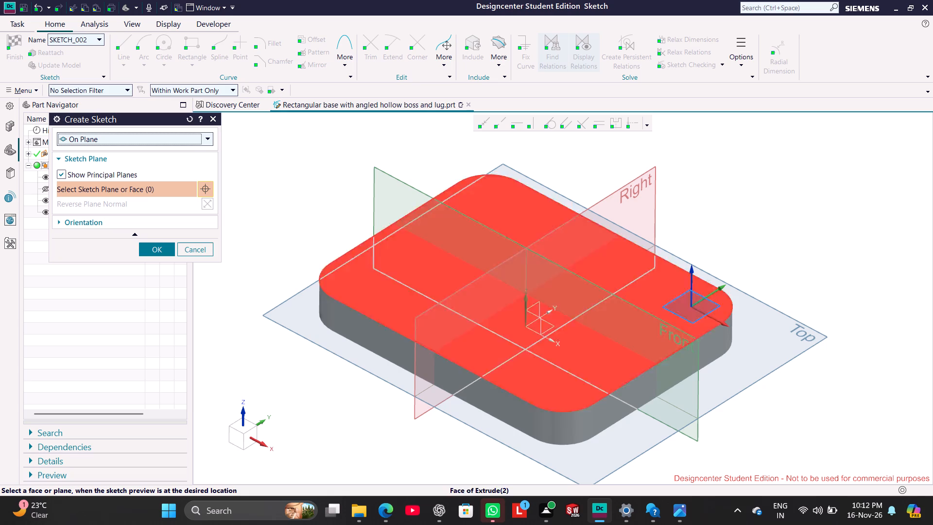
pyautogui.click(411, 190)
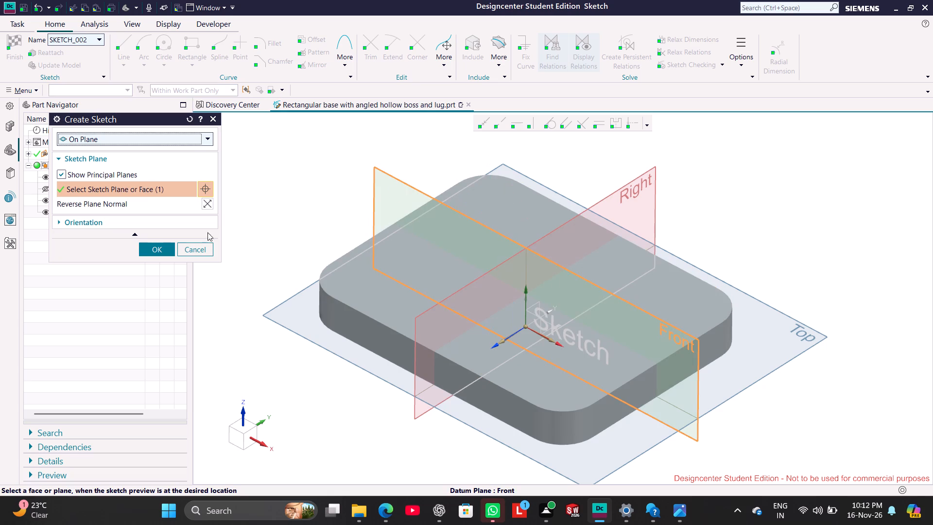
pyautogui.click(151, 250)
pyautogui.click(301, 233)
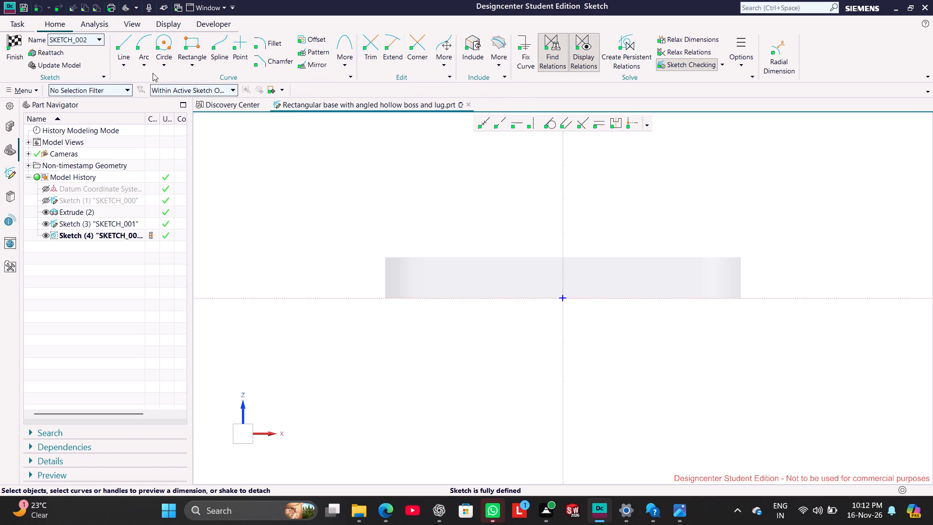
# Draw an inclined line about 54 mm long at about 61° upward from the horizontal axis along the plate's underside, -X of the origin.
pyautogui.click(125, 67)
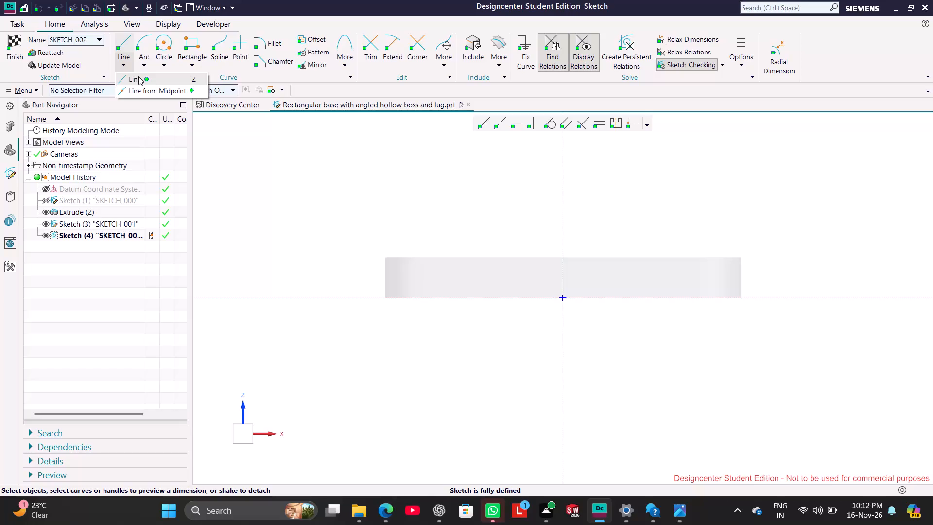
pyautogui.click(138, 77)
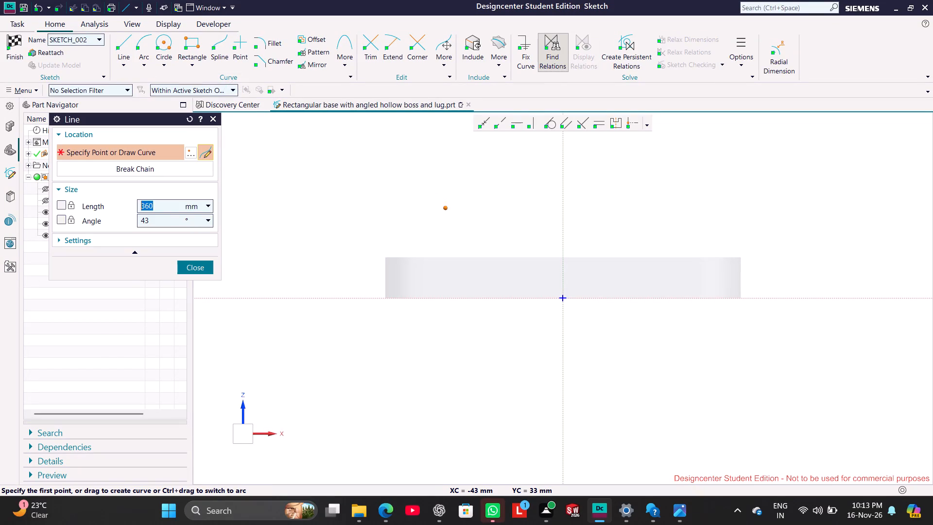
pyautogui.click(479, 300)
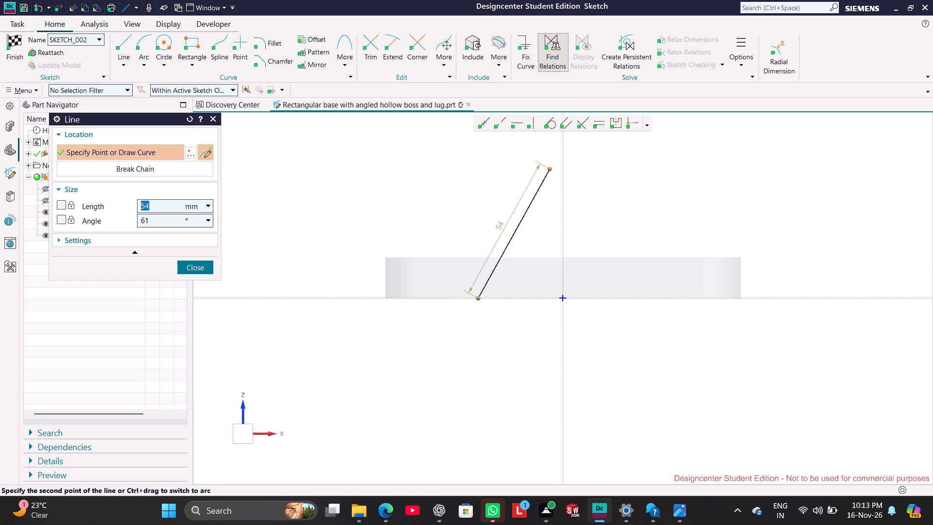
pyautogui.click(551, 170)
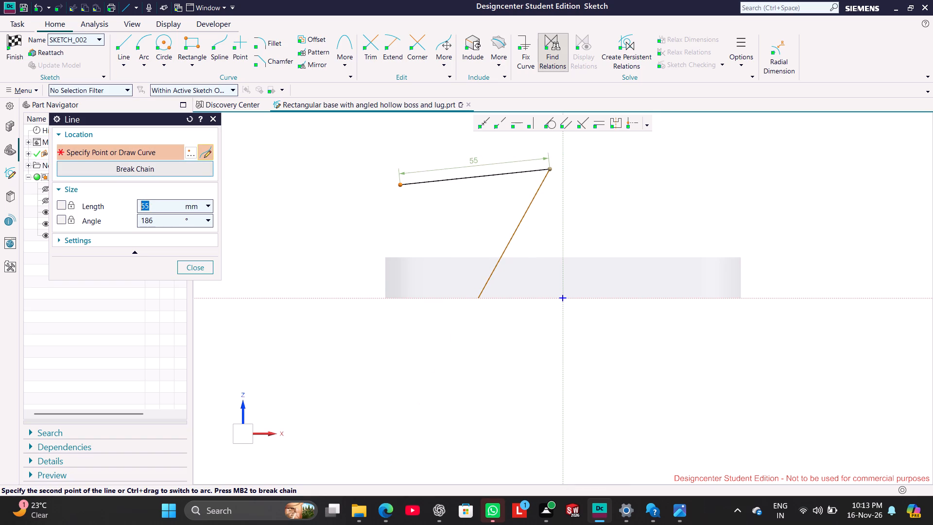
pyautogui.rightClick(401, 186)
pyautogui.click(202, 268)
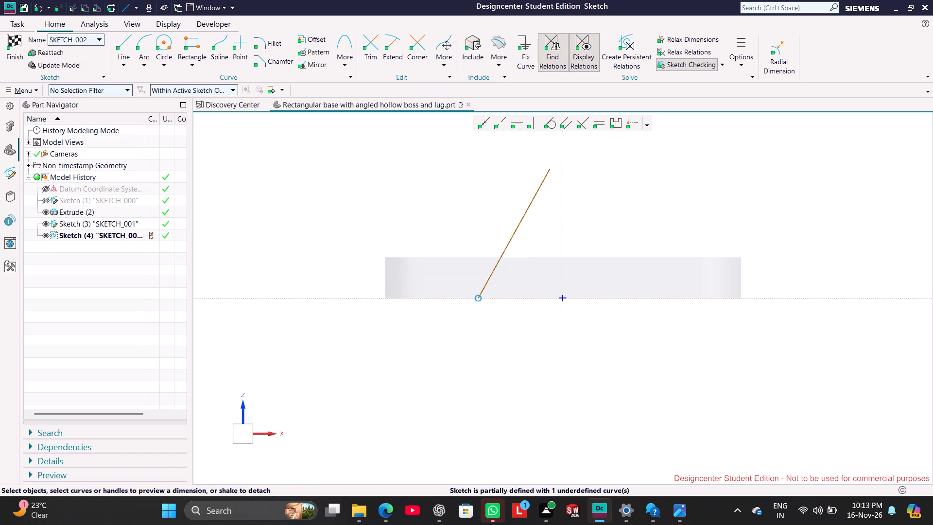
pyautogui.click(346, 227)
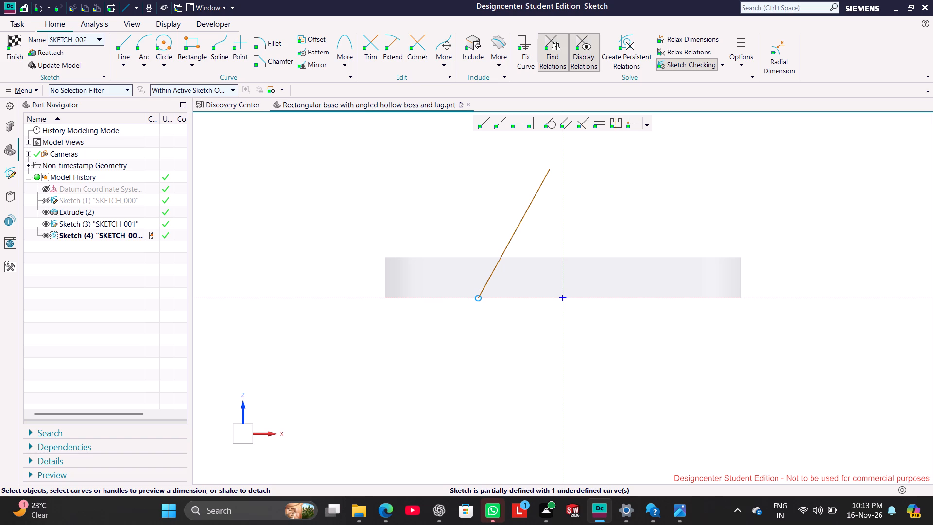
# Convert the inclined line to a reference line.
pyautogui.click(511, 236)
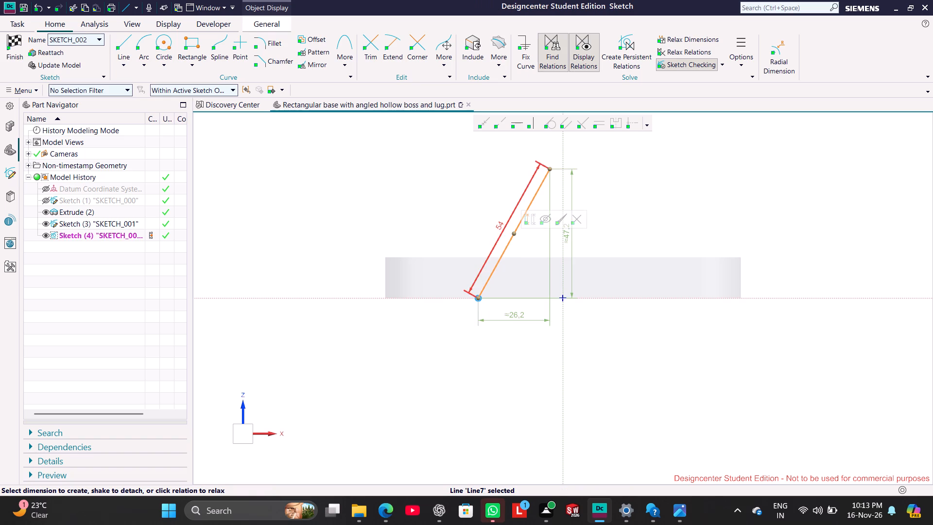
pyautogui.click(522, 221)
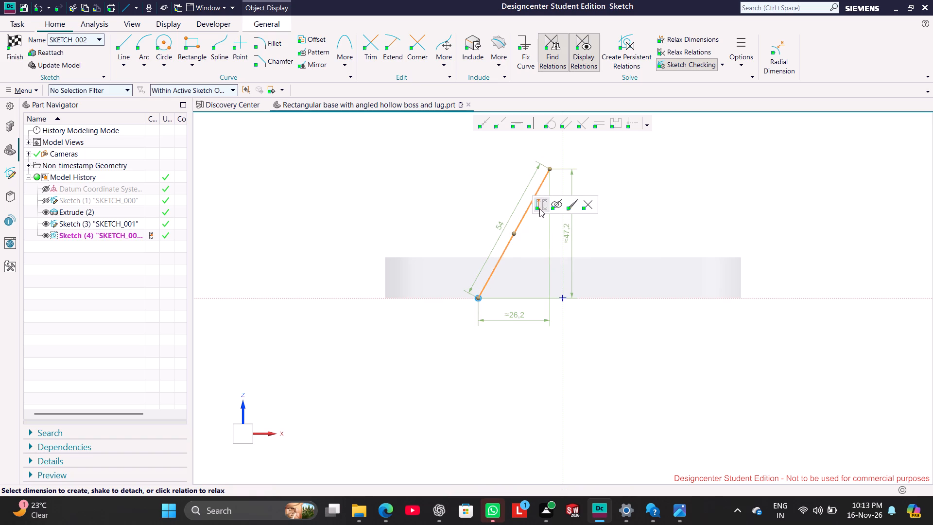
pyautogui.click(539, 209)
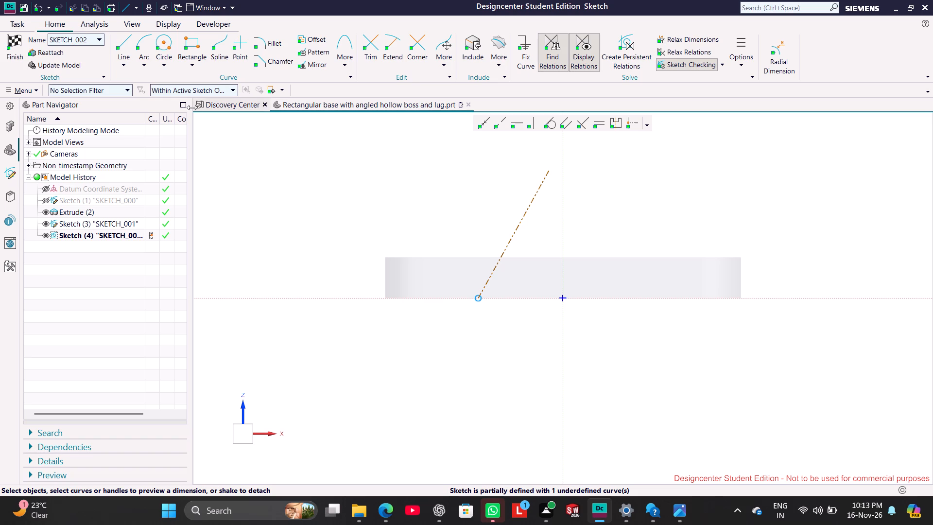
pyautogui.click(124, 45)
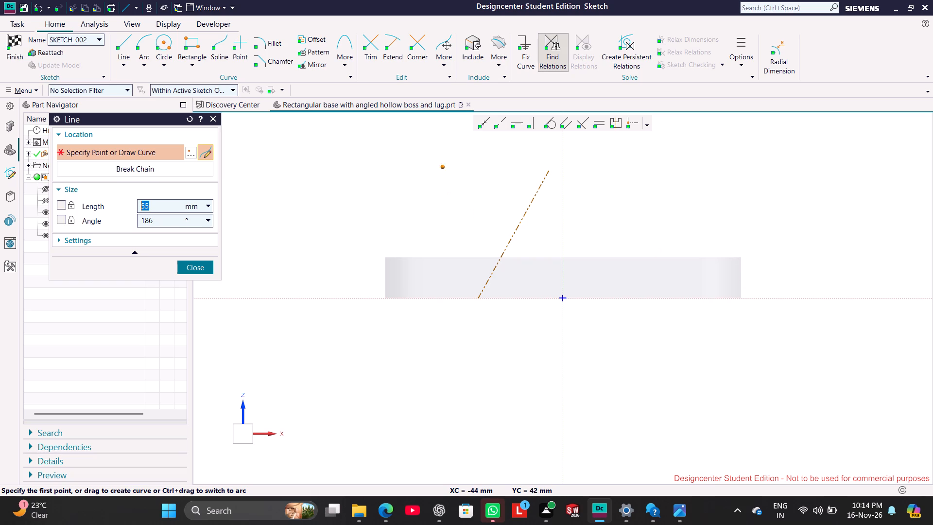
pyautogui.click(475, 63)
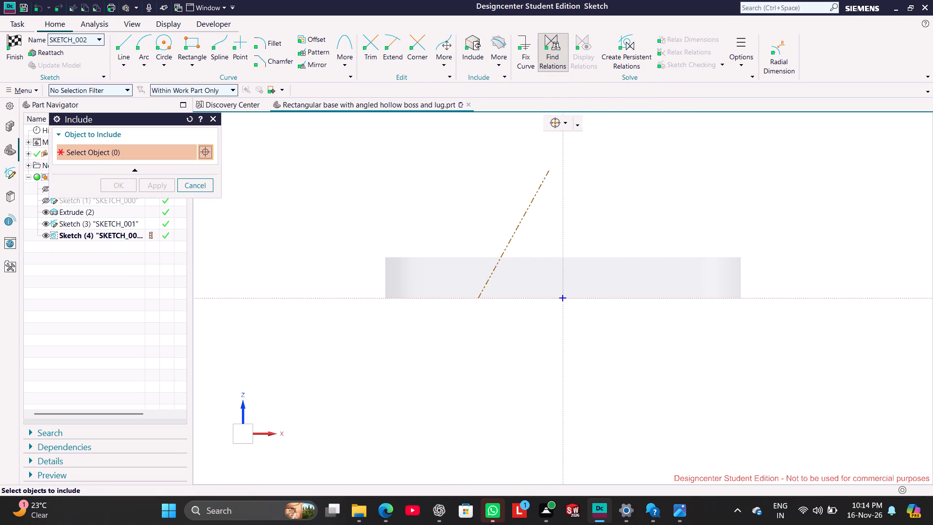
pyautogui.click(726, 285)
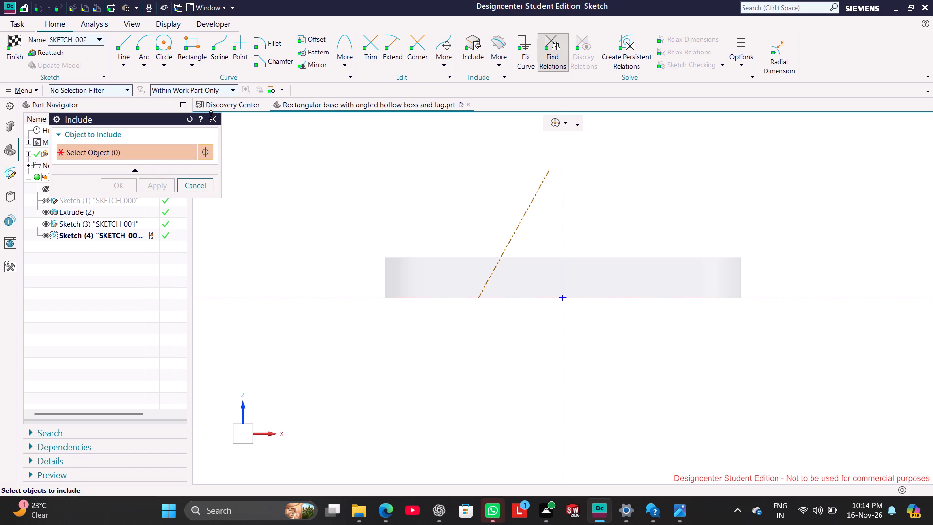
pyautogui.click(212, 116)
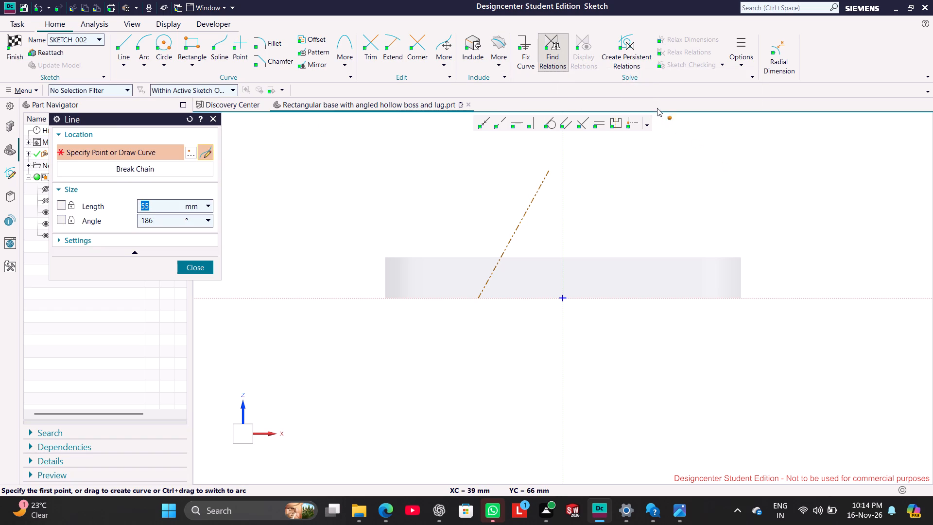
# Turn off Find Relations for the sketch.
pyautogui.click(562, 49)
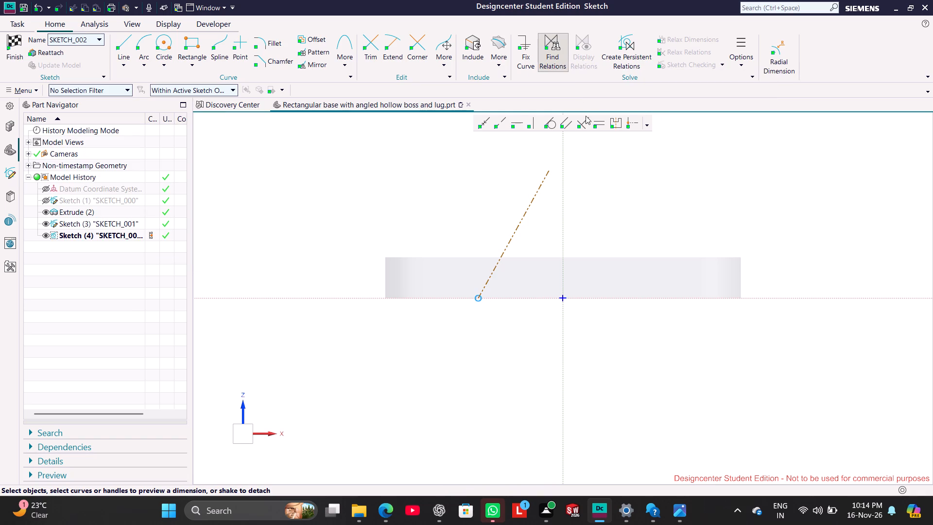
pyautogui.click(574, 262)
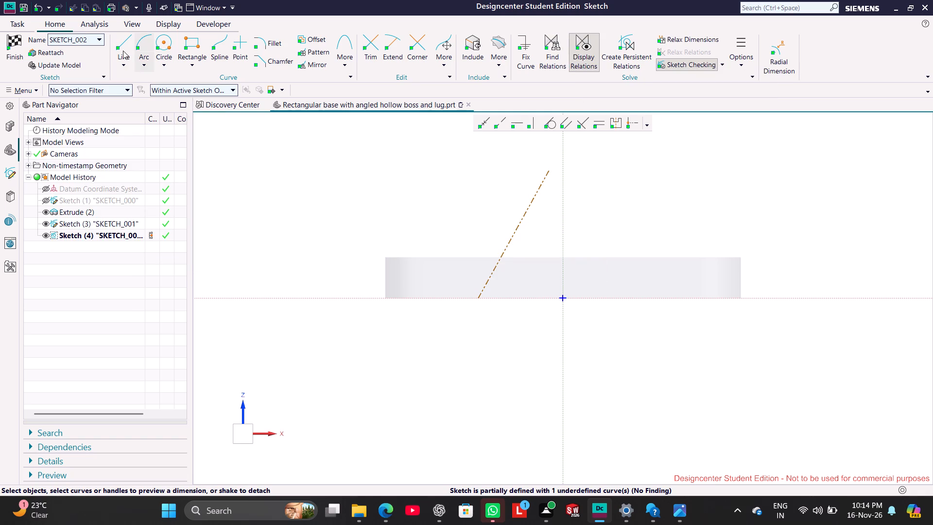
# Draw a vertical line up the plate's +X end from its bottom corner, continuing into an inclined line about 121 mm long past the first line's upper end.
pyautogui.click(123, 51)
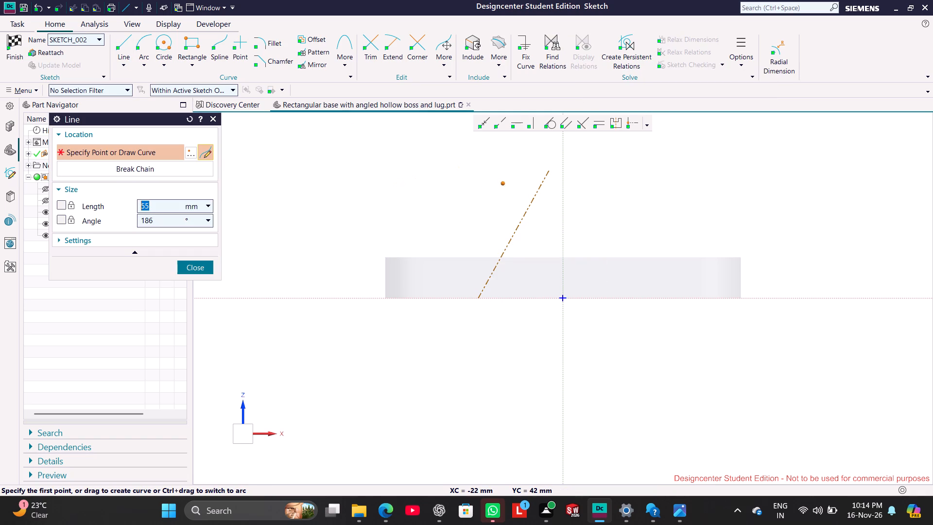
pyautogui.click(740, 297)
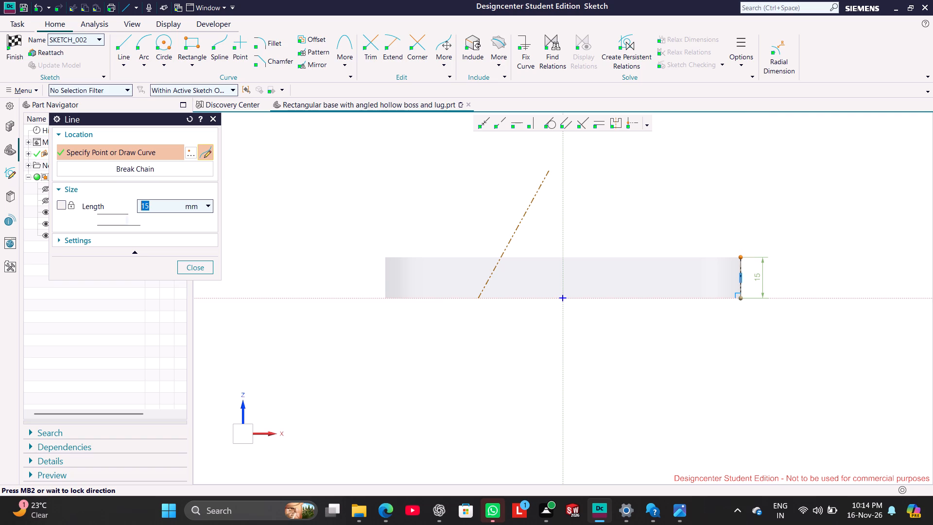
pyautogui.click(743, 259)
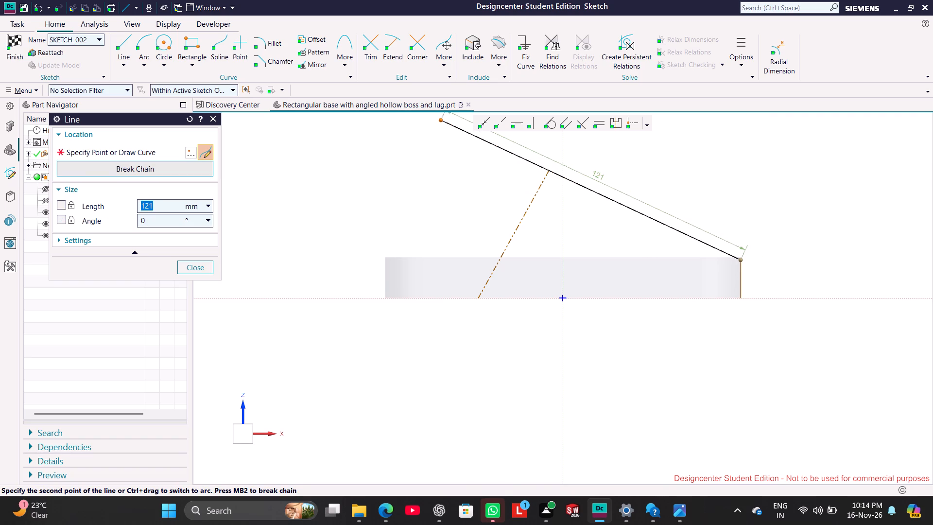
pyautogui.click(442, 119)
pyautogui.rightClick(394, 172)
pyautogui.click(410, 183)
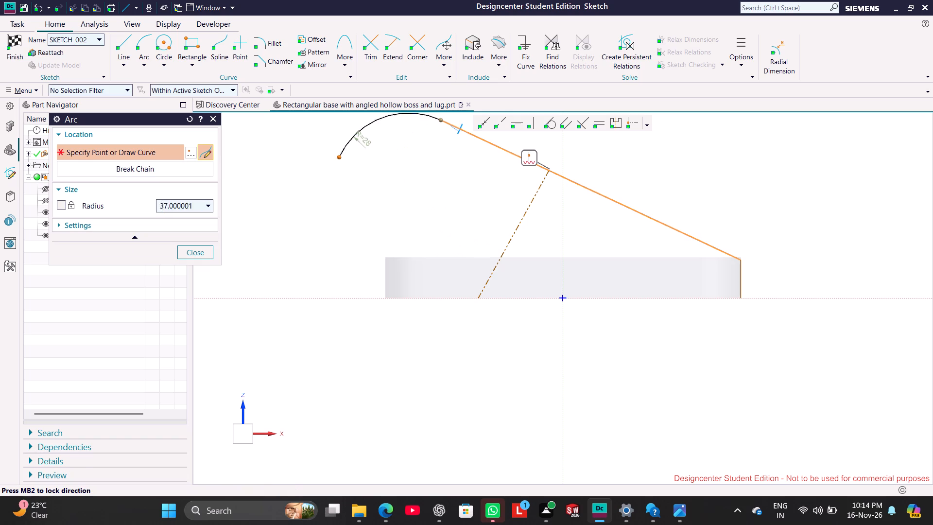
pyautogui.click(209, 252)
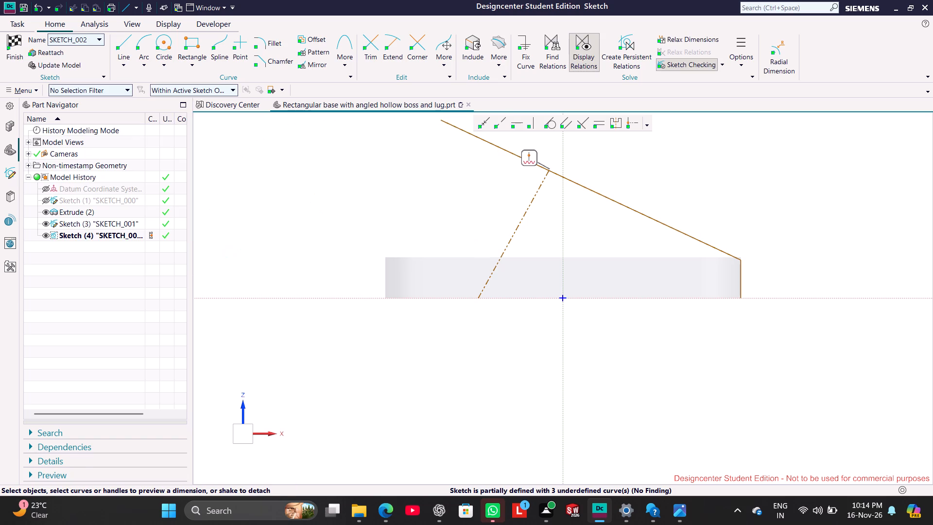
# Convert the long inclined line and the short vertical line at the plate's end to reference lines.
pyautogui.rightClick(697, 236)
pyautogui.click(704, 222)
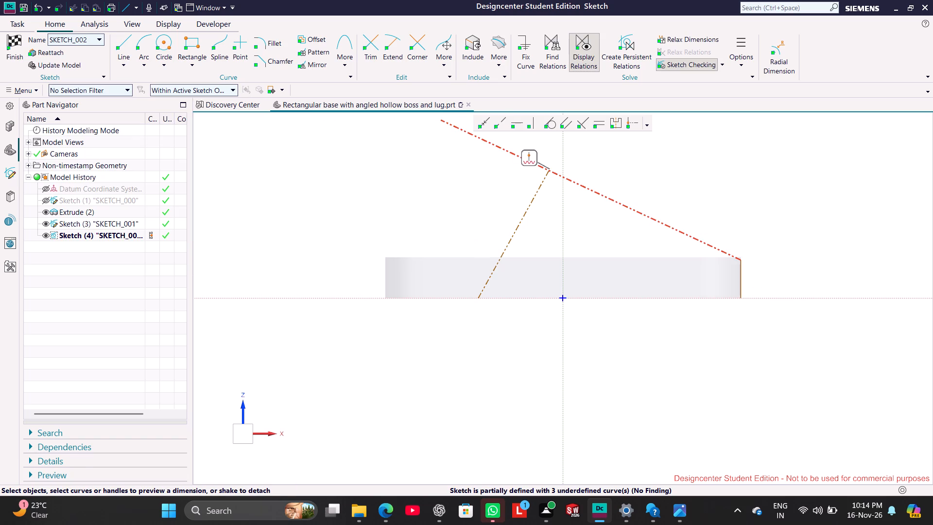
pyautogui.rightClick(740, 276)
pyautogui.click(753, 268)
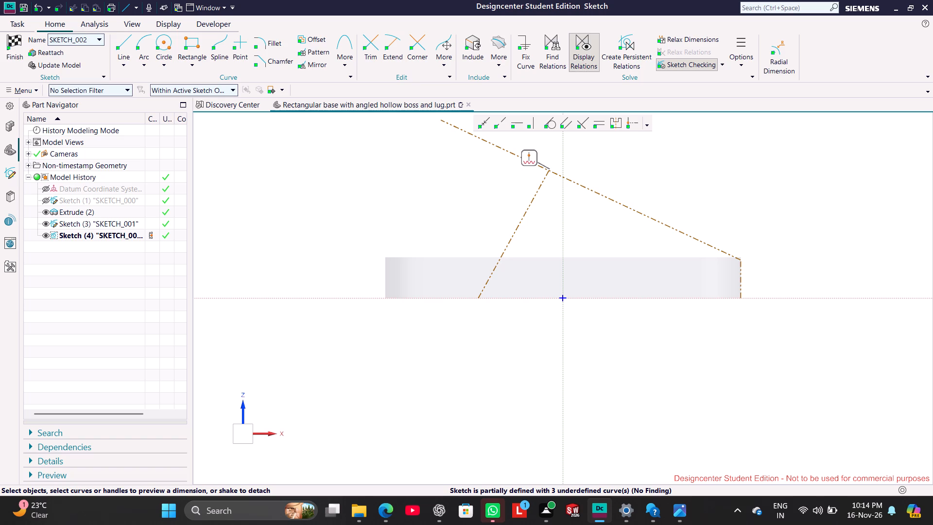
pyautogui.rightClick(743, 274)
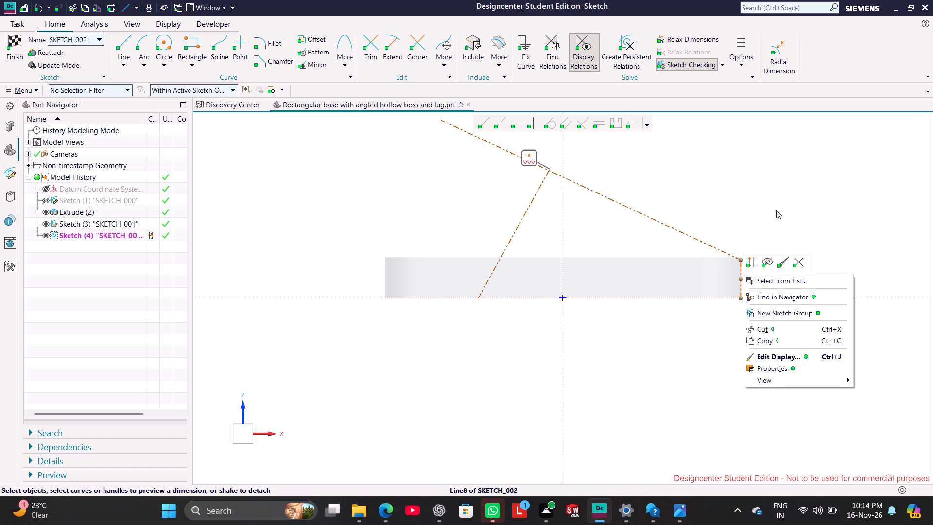
pyautogui.click(785, 198)
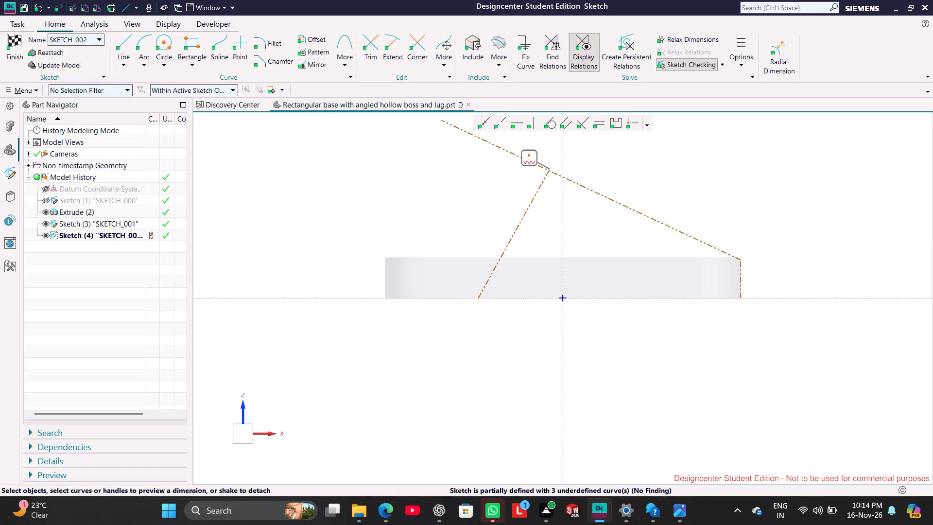
pyautogui.click(414, 211)
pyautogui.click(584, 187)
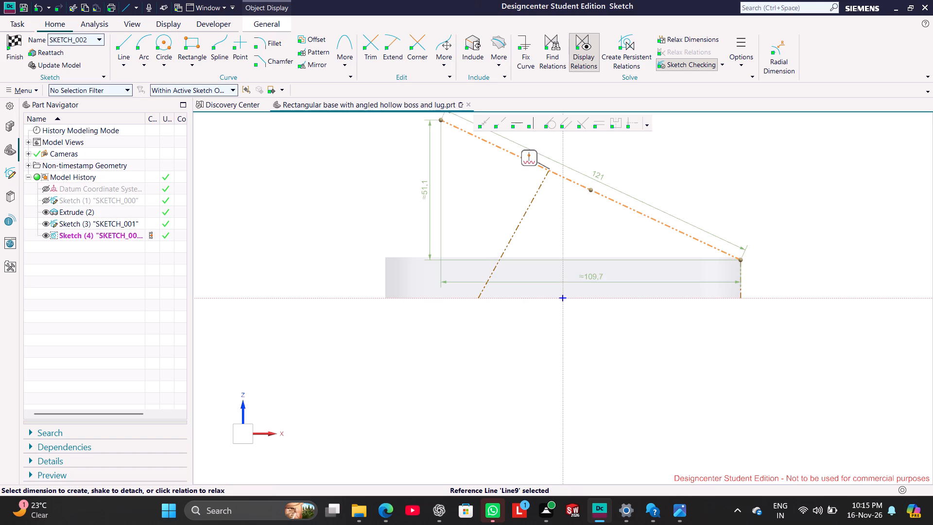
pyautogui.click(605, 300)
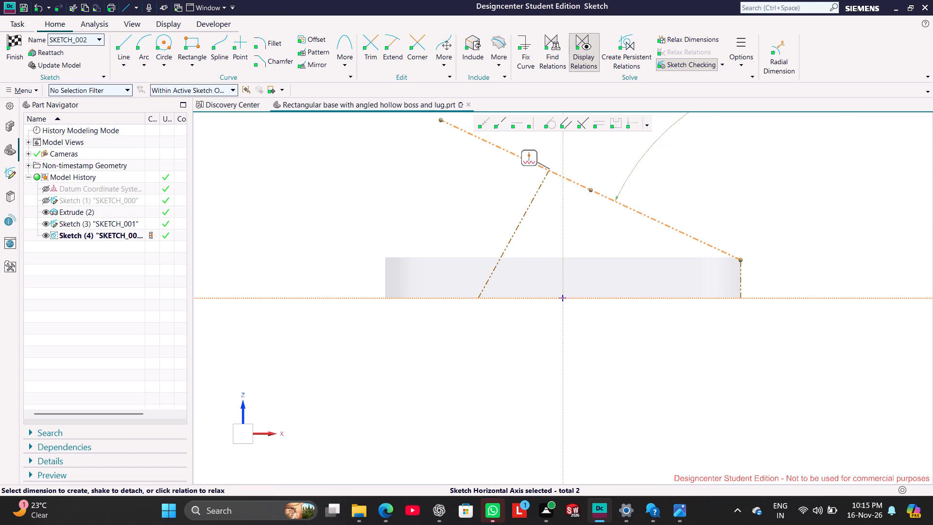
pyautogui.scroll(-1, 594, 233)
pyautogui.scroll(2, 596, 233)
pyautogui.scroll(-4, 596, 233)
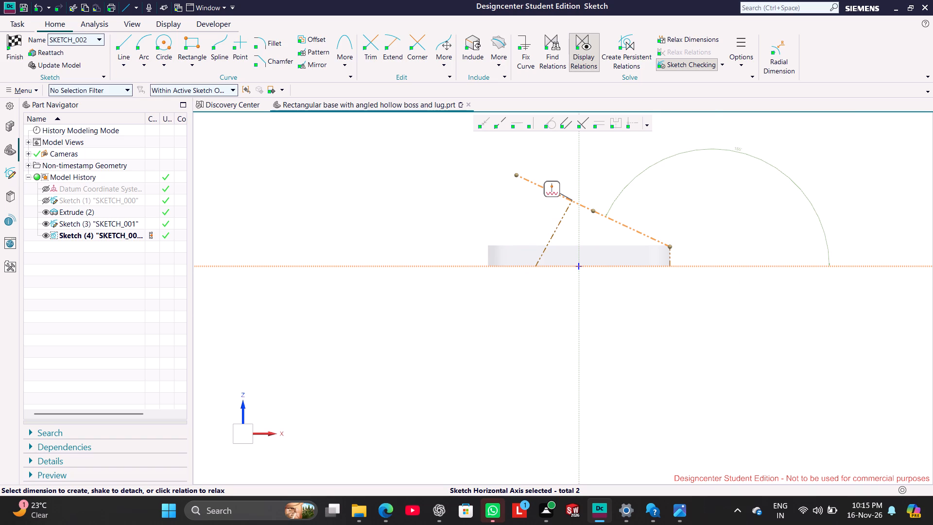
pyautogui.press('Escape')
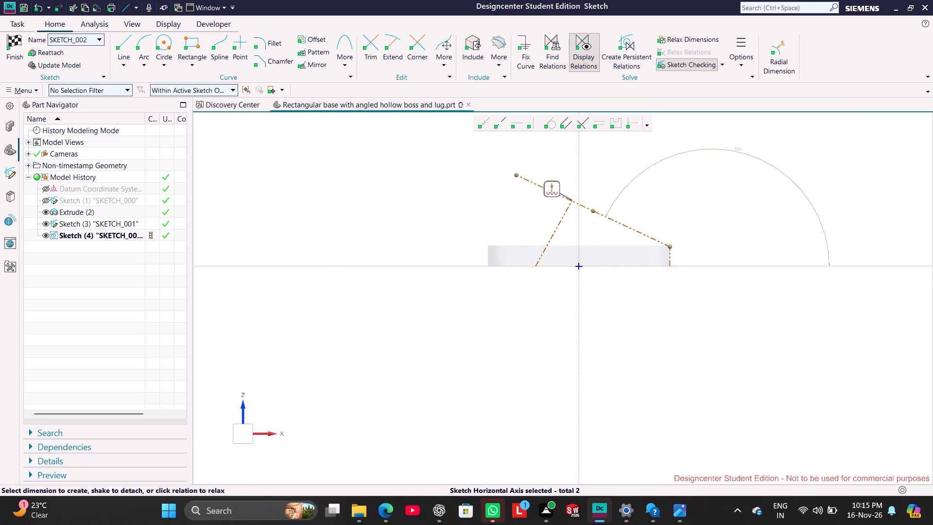
# Dimension the acute angle between the long inclined reference line and the horizontal axis as 30°.
pyautogui.click(527, 180)
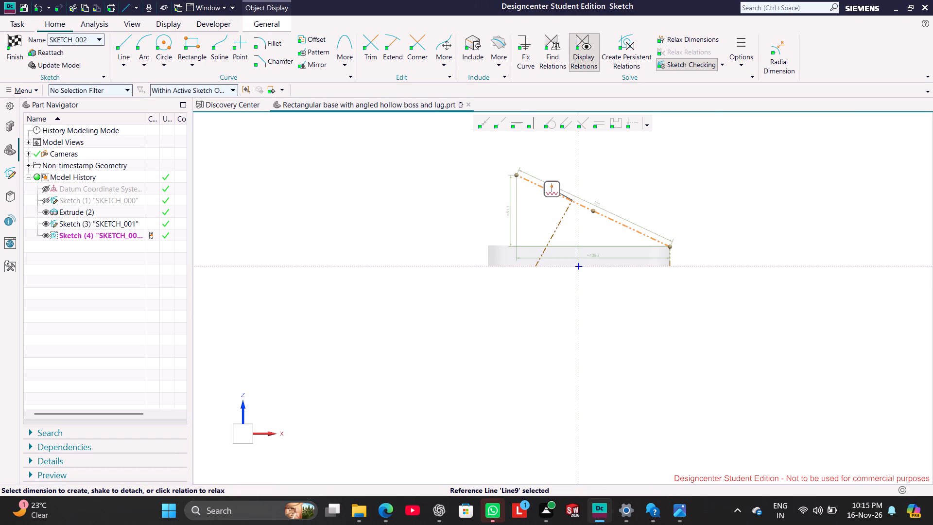
pyautogui.click(484, 266)
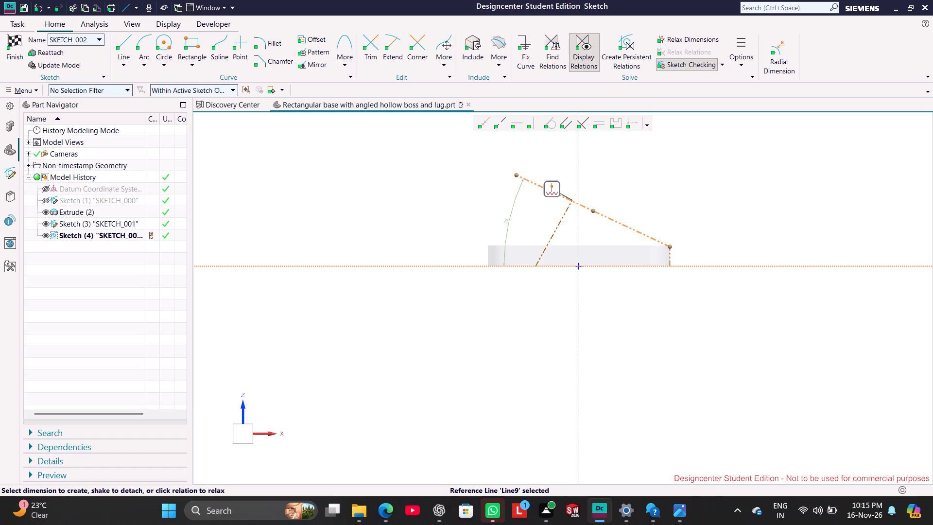
pyautogui.doubleClick(508, 220)
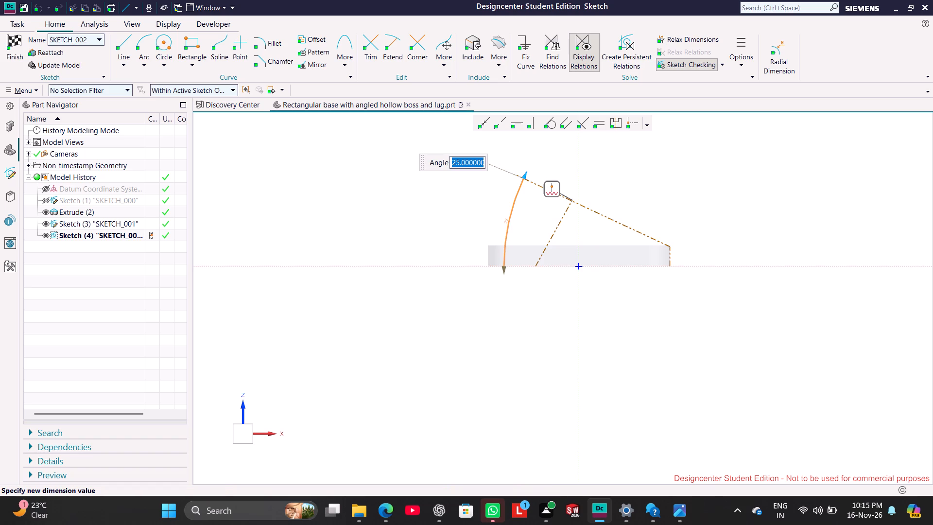
pyautogui.write('30')
pyautogui.press('Return')
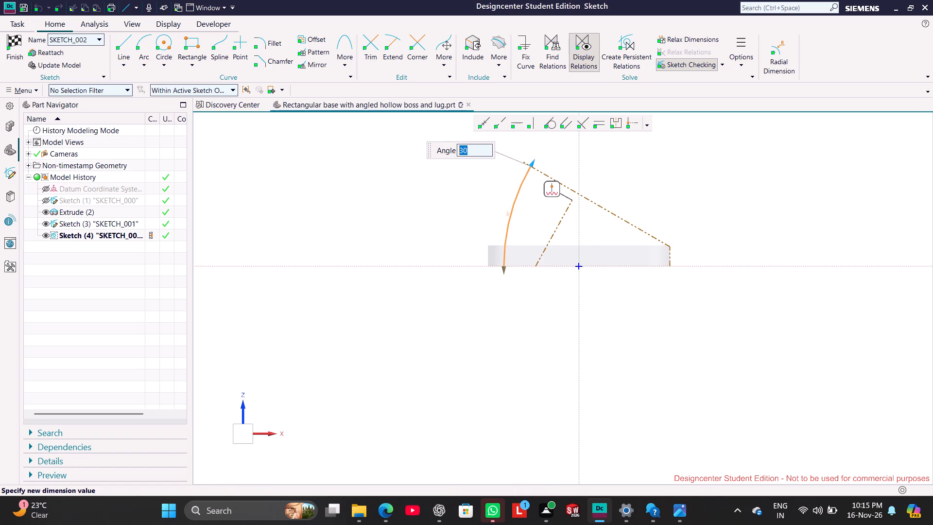
pyautogui.click(449, 396)
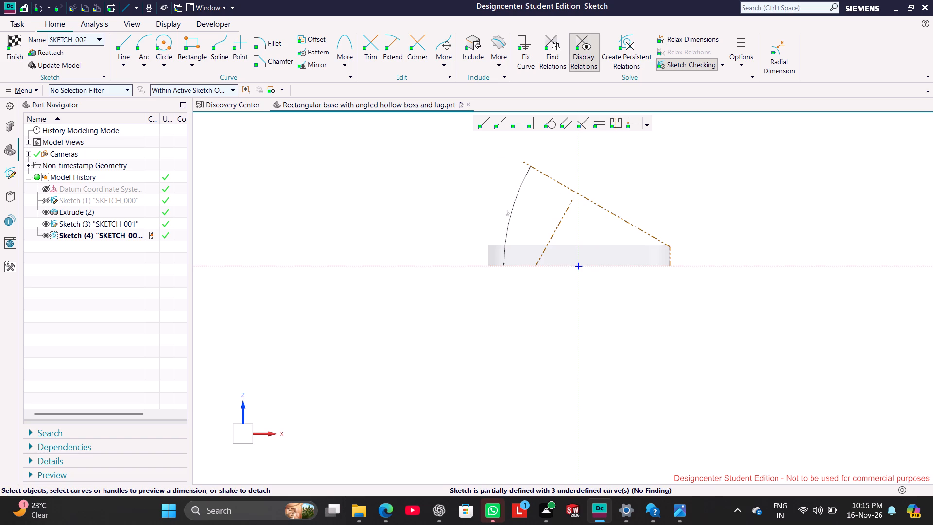
# Set the length of the vertical reference line at the plate's +X end to 15 mm, scaling the entire sketch.
pyautogui.scroll(-2, 665, 230)
pyautogui.scroll(4, 690, 243)
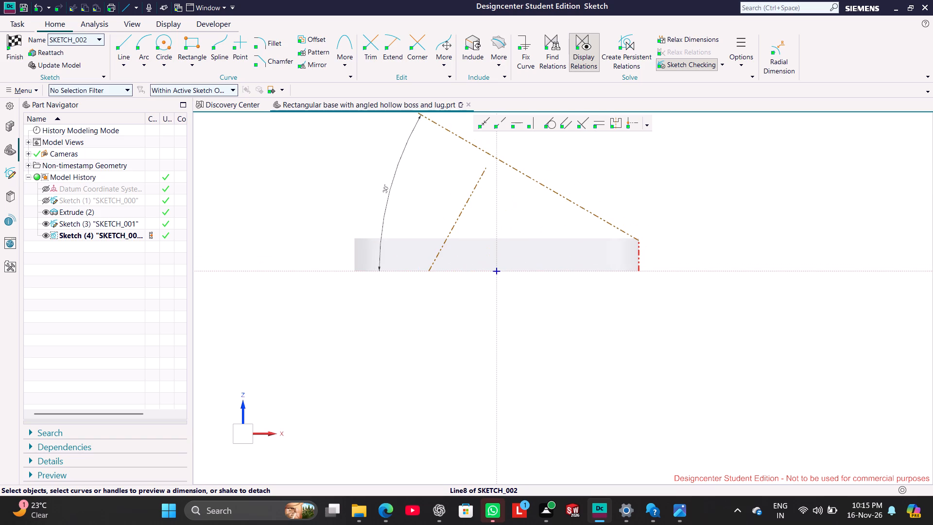
pyautogui.click(640, 258)
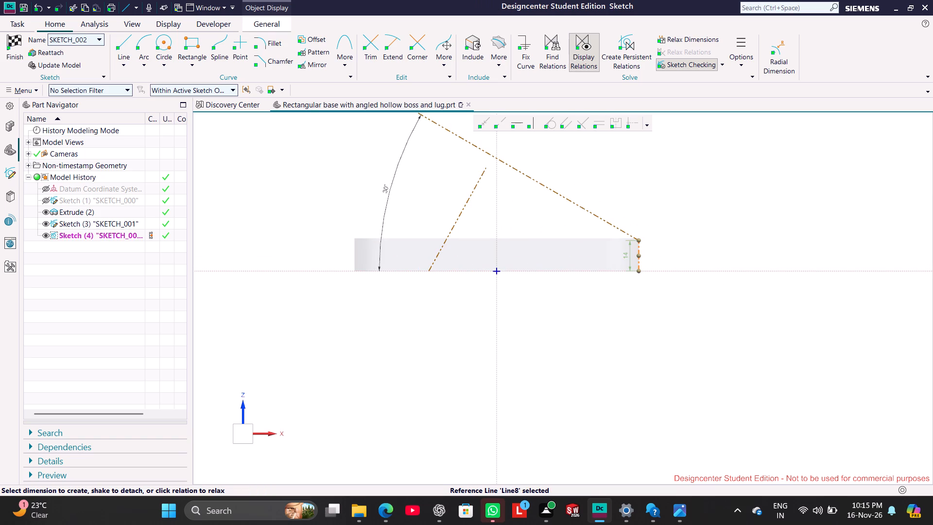
pyautogui.doubleClick(628, 255)
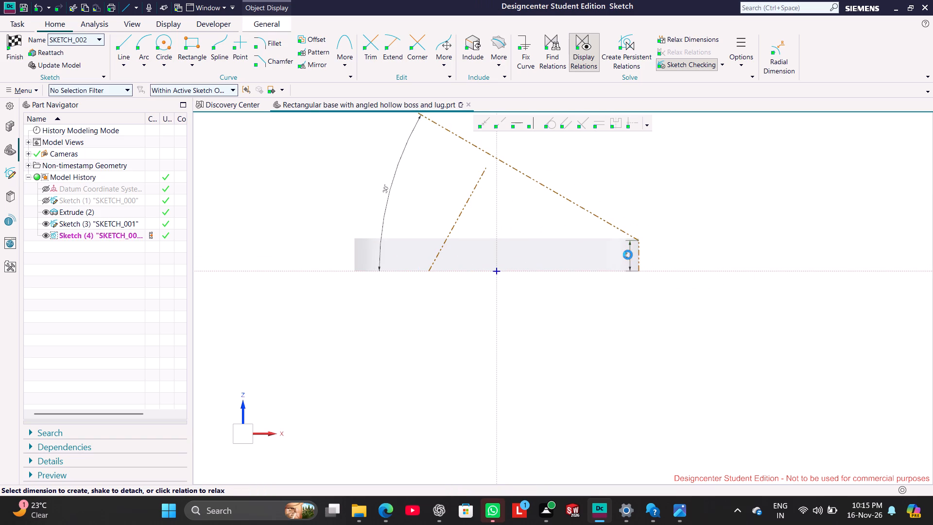
pyautogui.write('15')
pyautogui.press('Return')
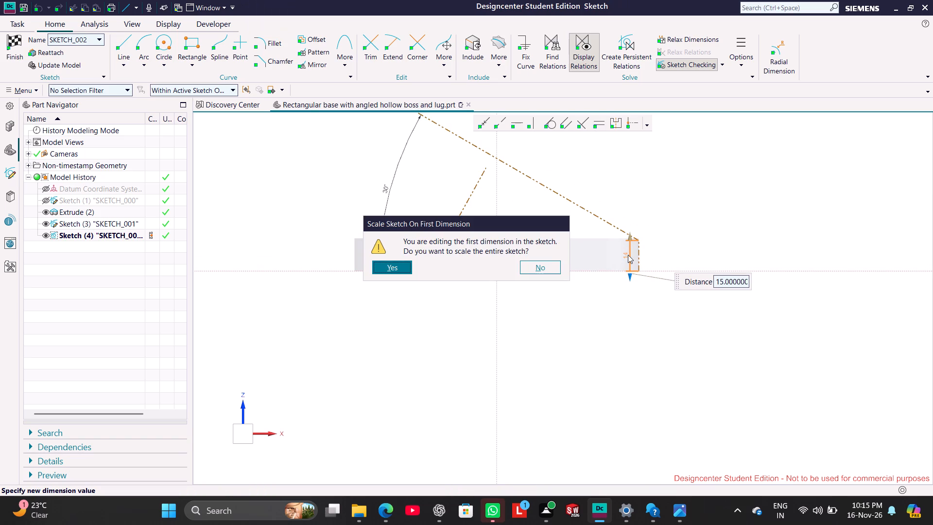
pyautogui.click(386, 271)
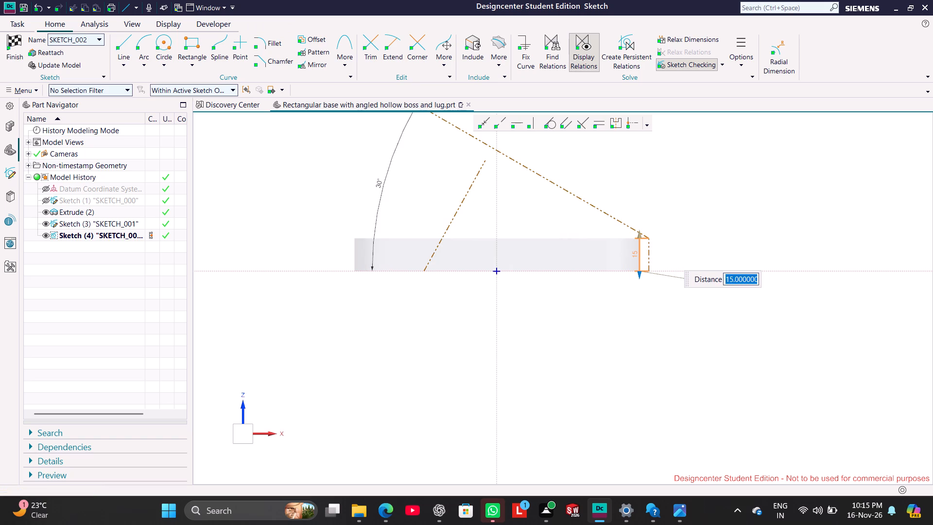
pyautogui.rightClick(668, 211)
pyautogui.click(661, 188)
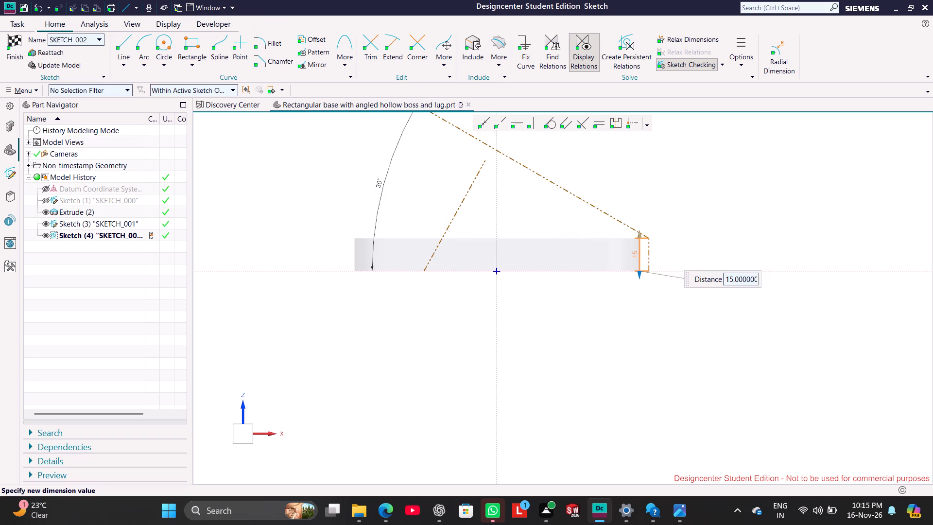
pyautogui.press('Escape')
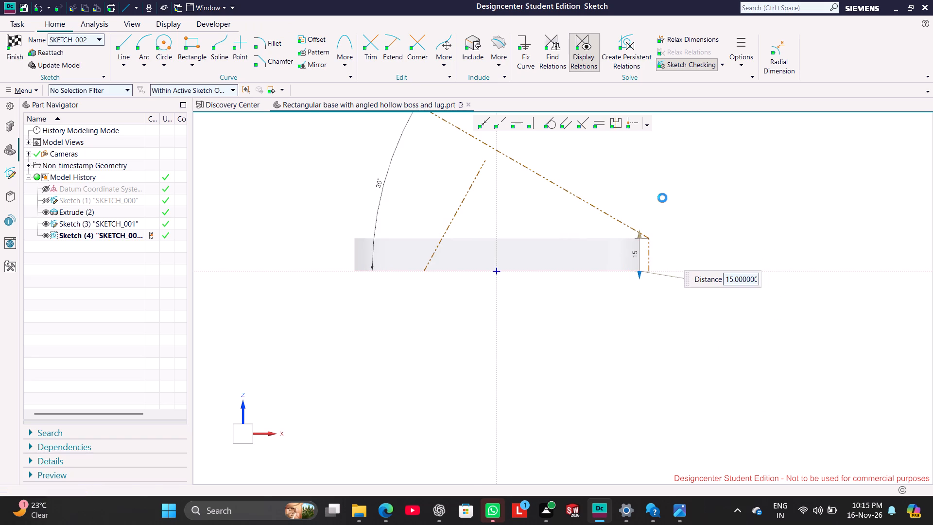
# Move the 15 mm dimension outside the plate, beyond the vertical reference line.
pyautogui.scroll(-3, 654, 234)
pyautogui.scroll(6, 659, 256)
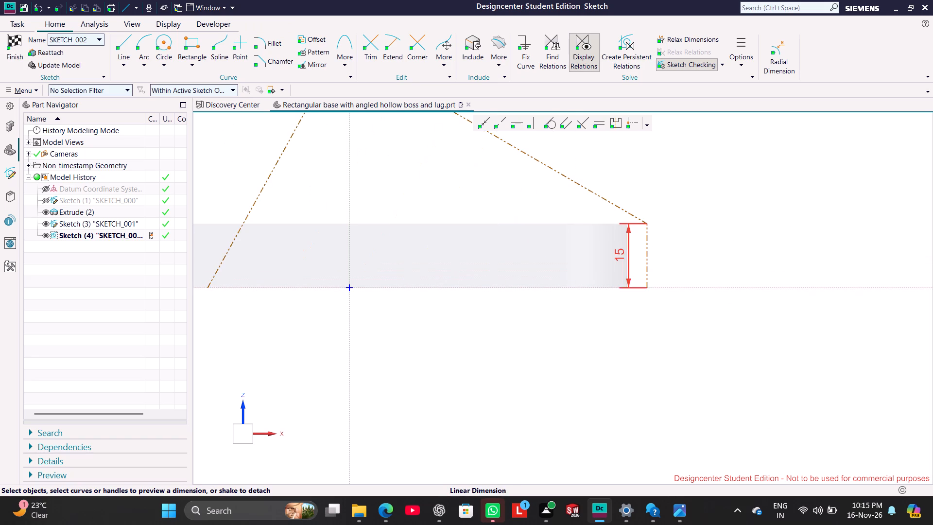
pyautogui.keyDown('ctrl'); pyautogui.click(648, 249); pyautogui.keyUp('ctrl')
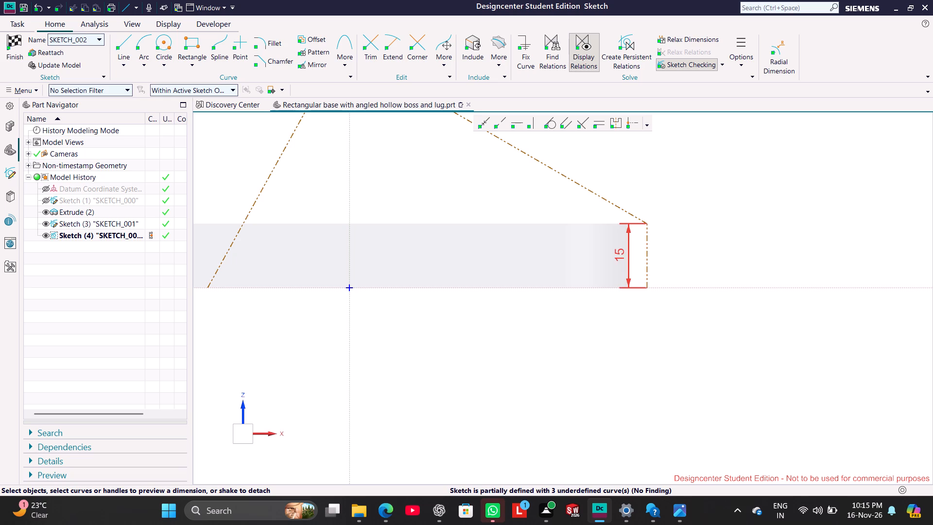
pyautogui.moveTo(627, 251); pyautogui.dragTo(682, 255)
pyautogui.click(636, 331)
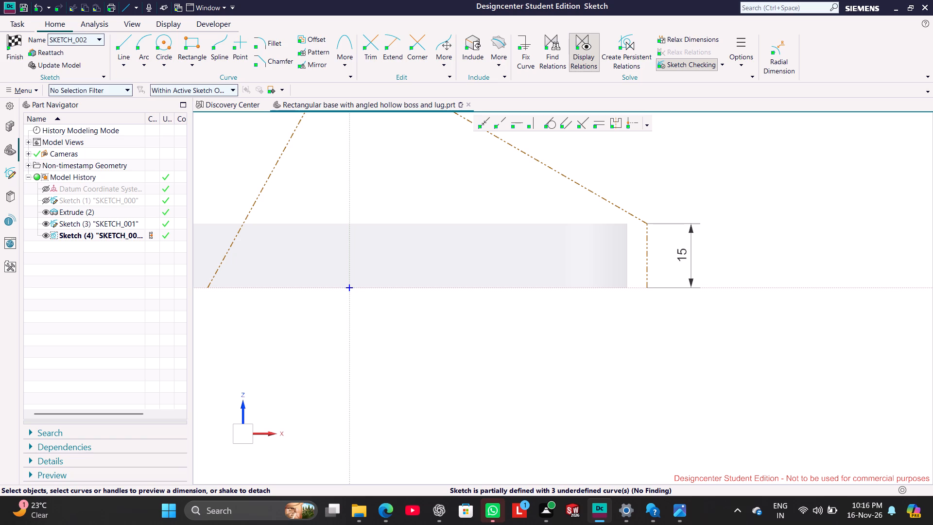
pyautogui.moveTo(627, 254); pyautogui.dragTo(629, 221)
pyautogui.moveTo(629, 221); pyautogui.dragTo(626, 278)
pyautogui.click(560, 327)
# Turn off Evaluate Sketch for the current sketch.
pyautogui.click(503, 76)
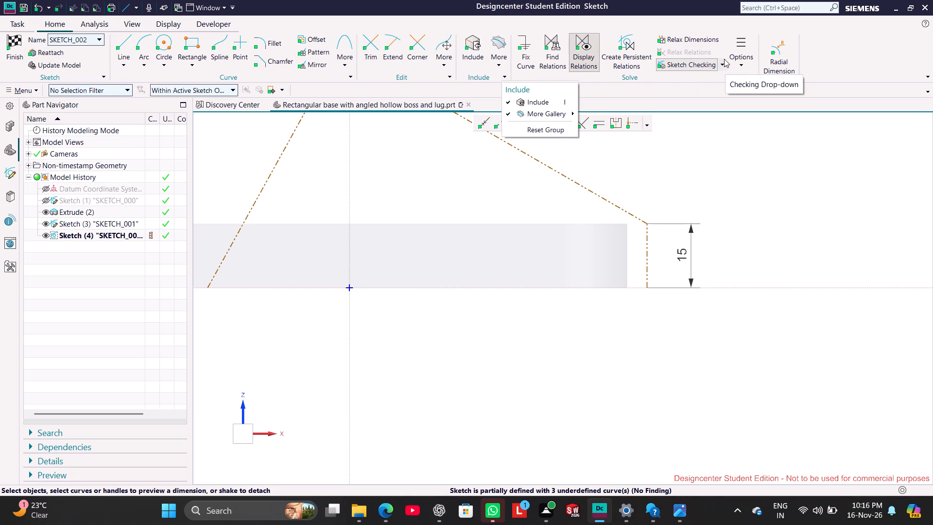
pyautogui.click(739, 65)
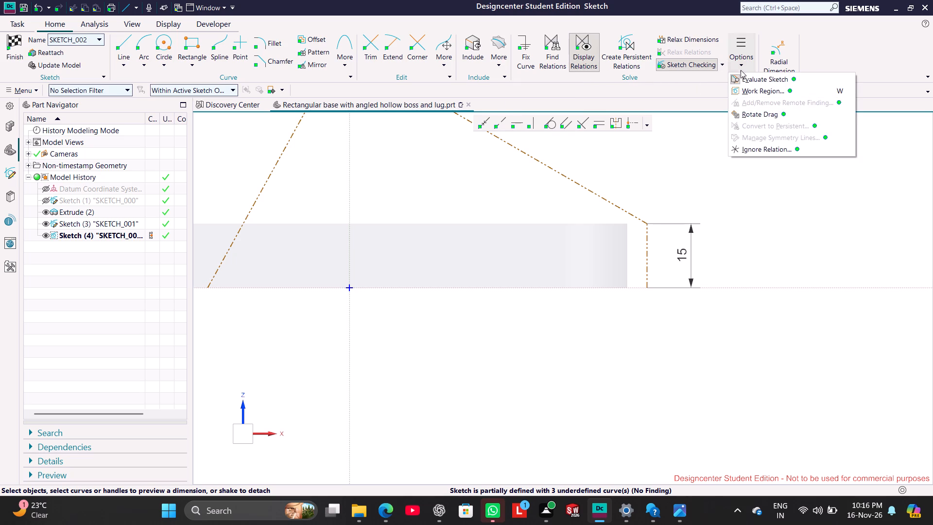
pyautogui.click(746, 78)
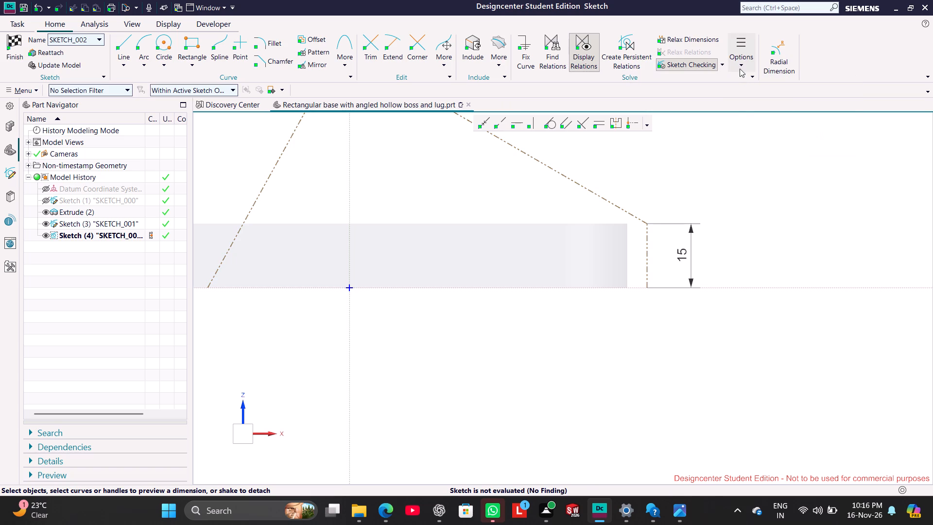
pyautogui.click(740, 67)
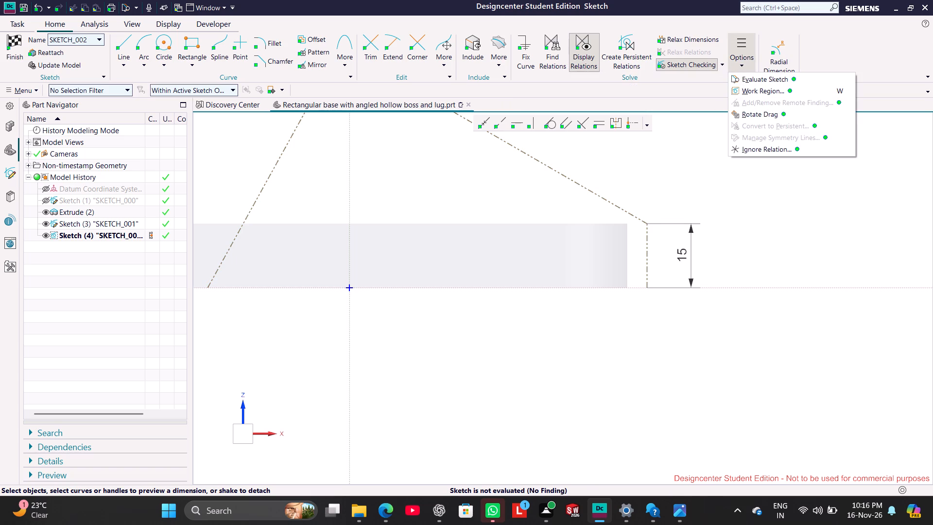
pyautogui.click(711, 140)
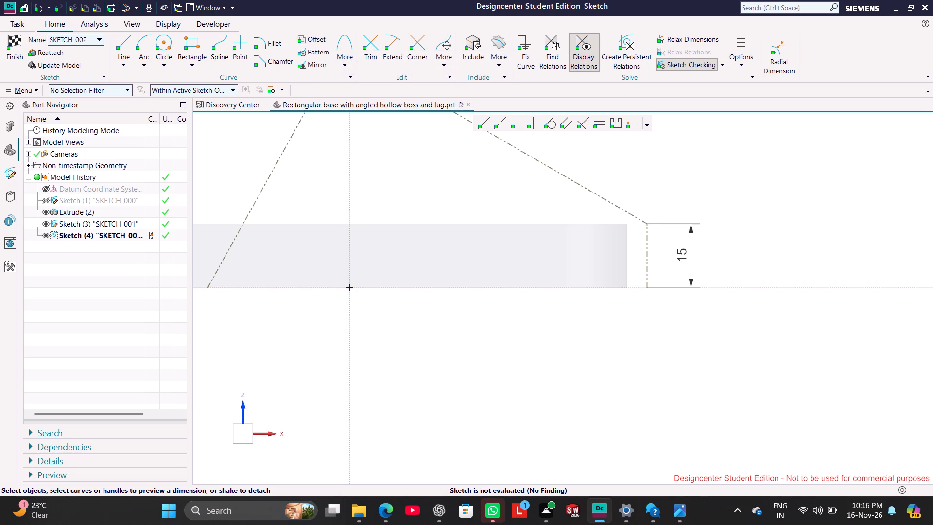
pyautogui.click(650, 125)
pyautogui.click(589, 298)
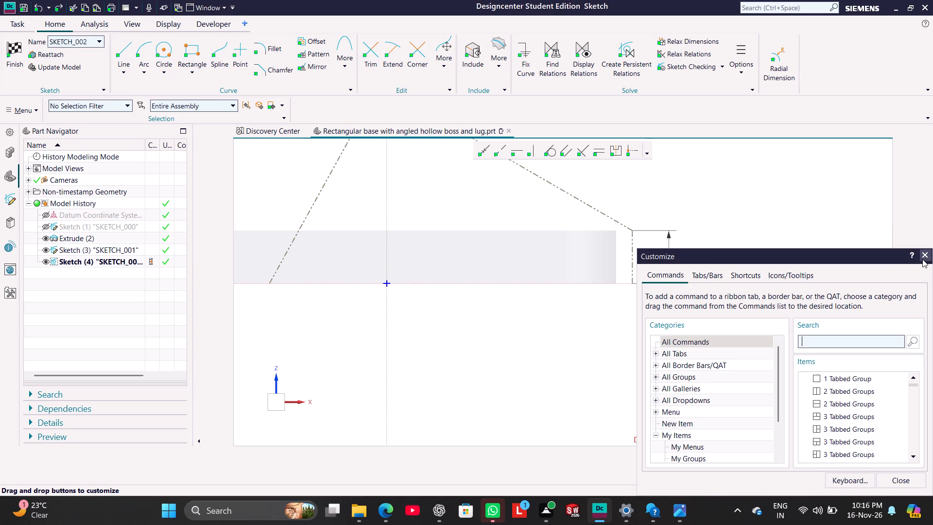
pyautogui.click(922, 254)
# Finish SKETCH_002 with the boss's reference lines and return to modeling.
pyautogui.scroll(1, 555, 228)
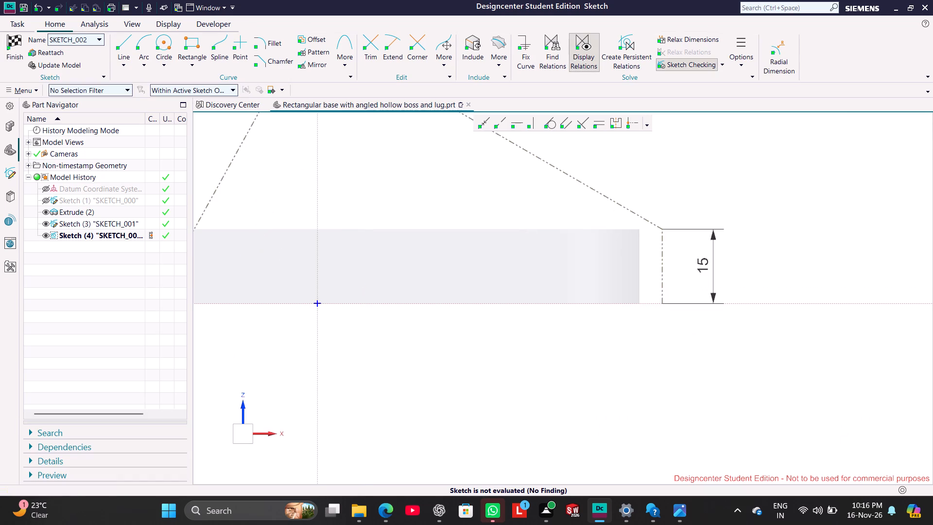
pyautogui.scroll(-2, 555, 228)
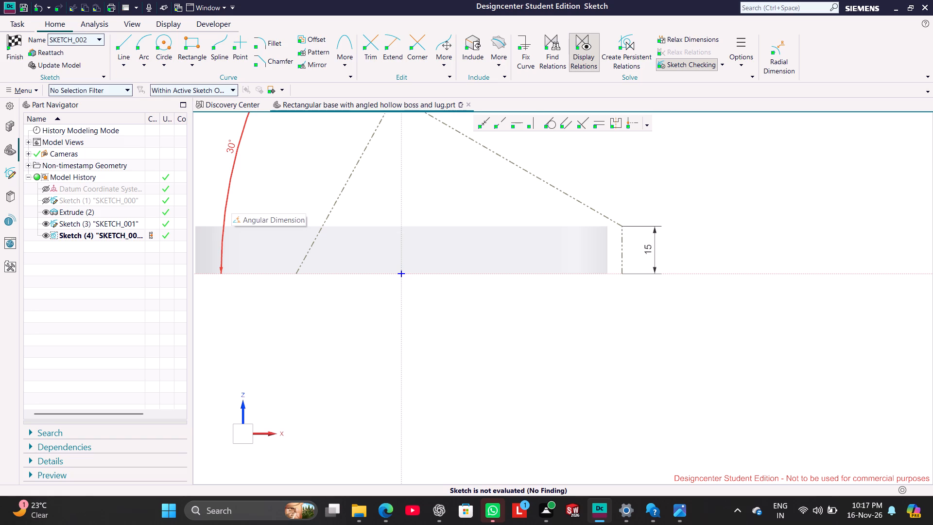
pyautogui.scroll(1, 334, 313)
pyautogui.scroll(-3, 334, 313)
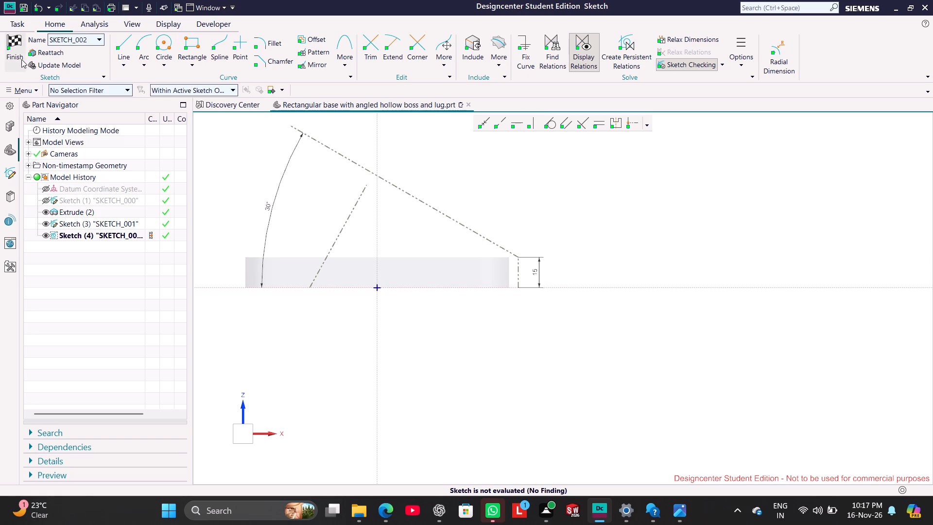
pyautogui.click(20, 58)
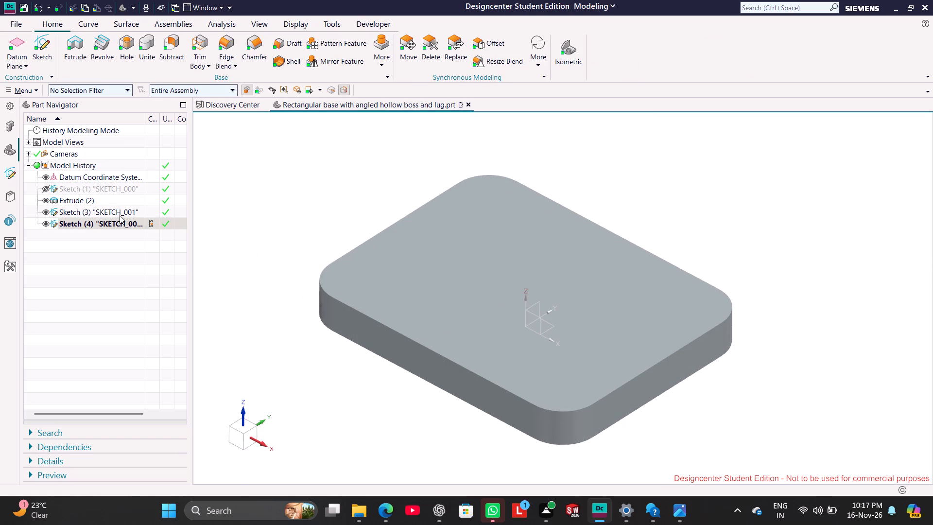
# Open Sketch (3) "SKETCH_001" for editing.
pyautogui.rightClick(117, 214)
pyautogui.click(144, 219)
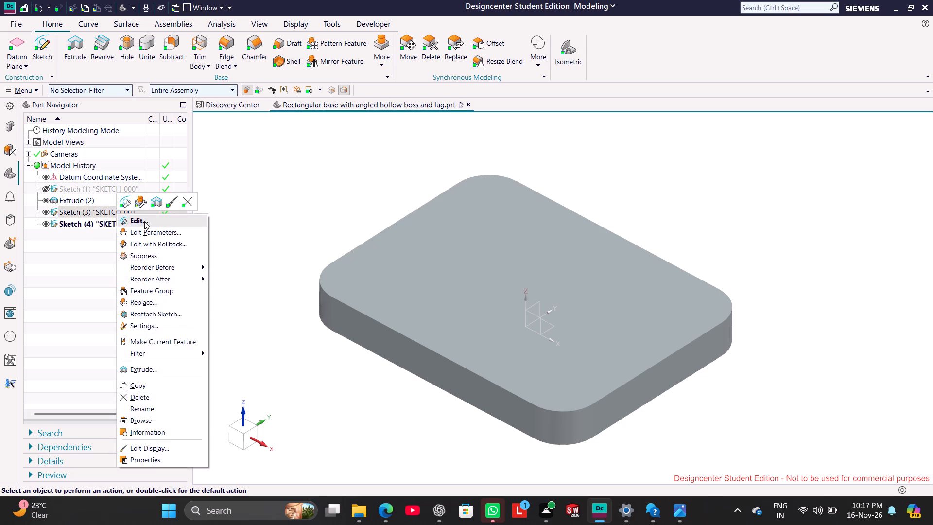
pyautogui.scroll(1, 596, 367)
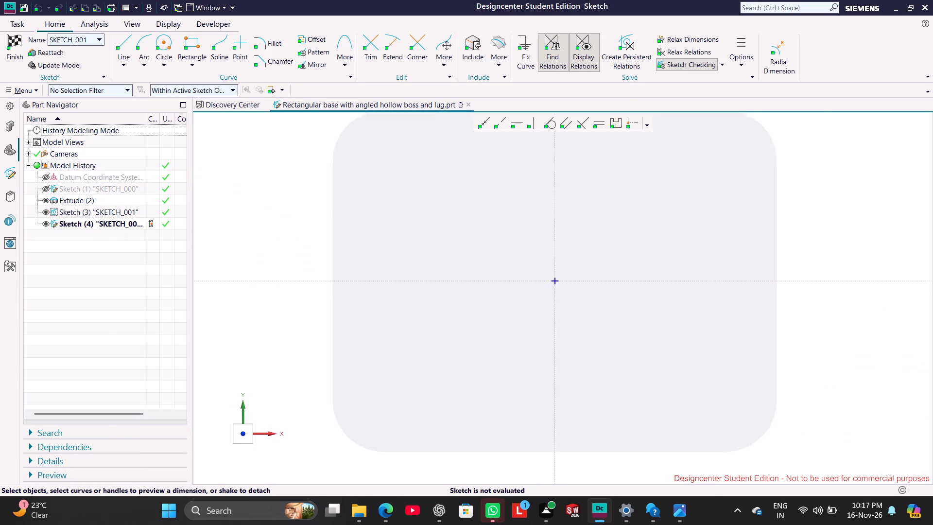
pyautogui.scroll(1, 596, 367)
pyautogui.scroll(-5, 596, 367)
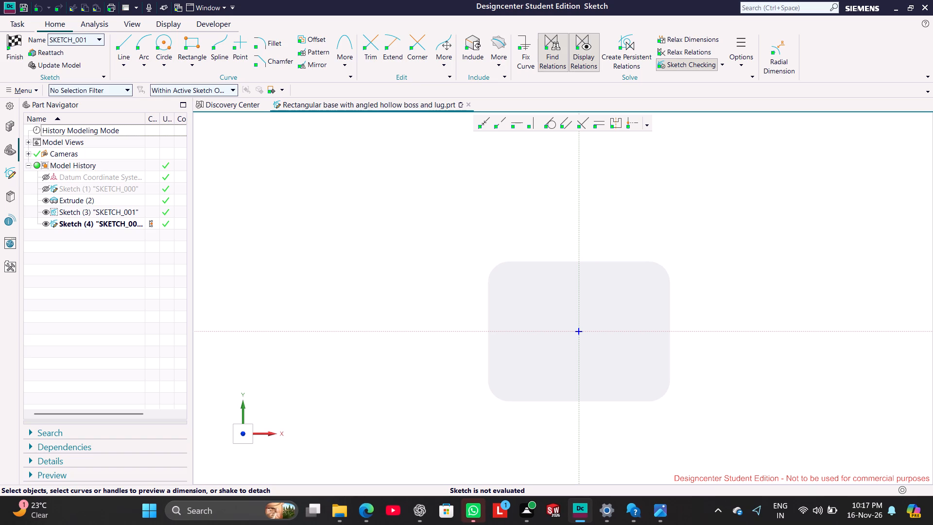
# Finish SKETCH_001 and return to modeling.
pyautogui.click(115, 198)
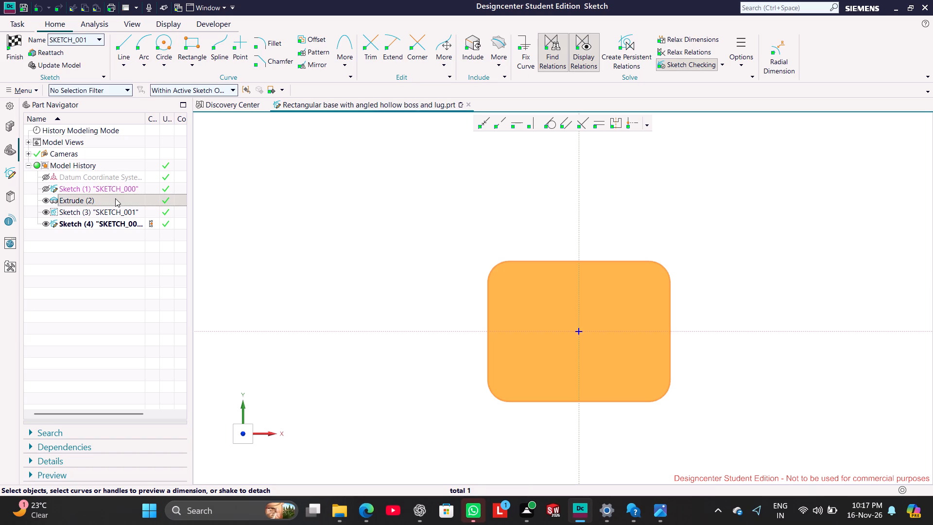
pyautogui.click(118, 186)
pyautogui.click(120, 210)
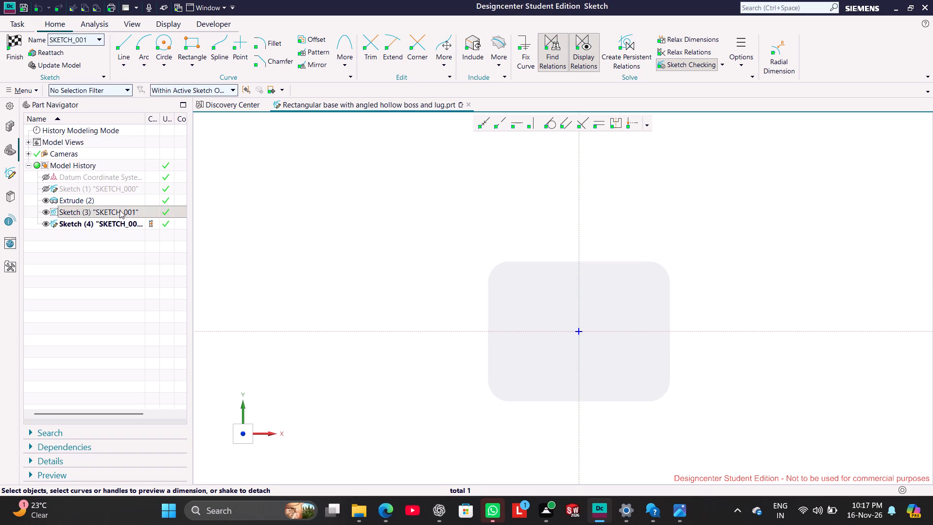
pyautogui.click(17, 49)
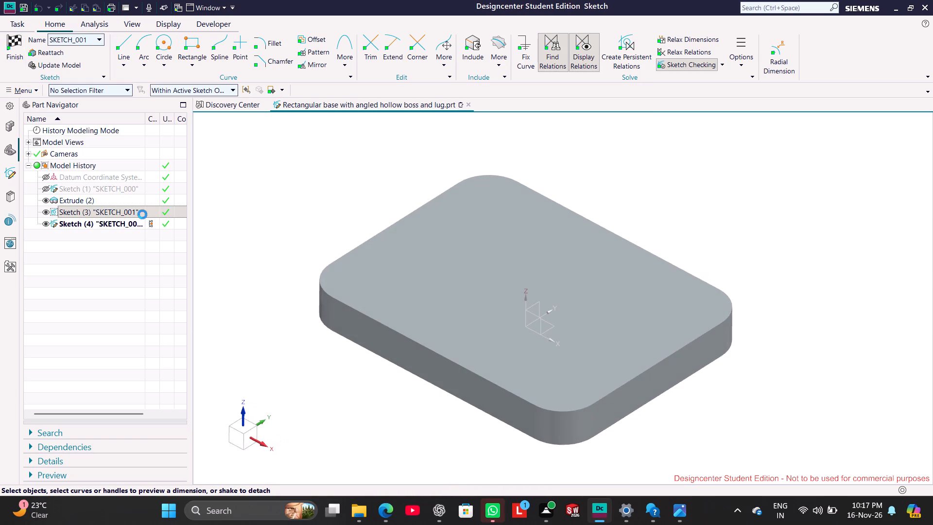
# Delete Sketch (3) "SKETCH_001" from the model history.
pyautogui.click(126, 211)
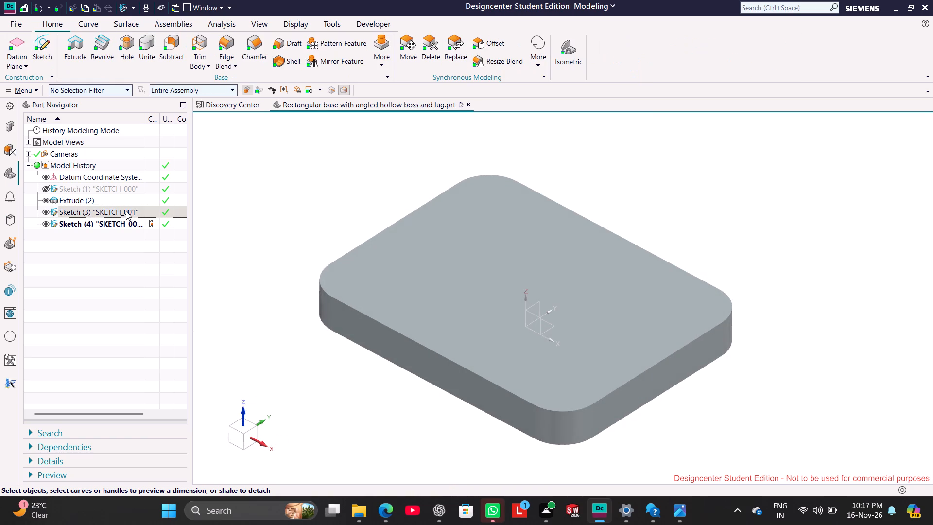
pyautogui.click(126, 211)
pyautogui.click(282, 229)
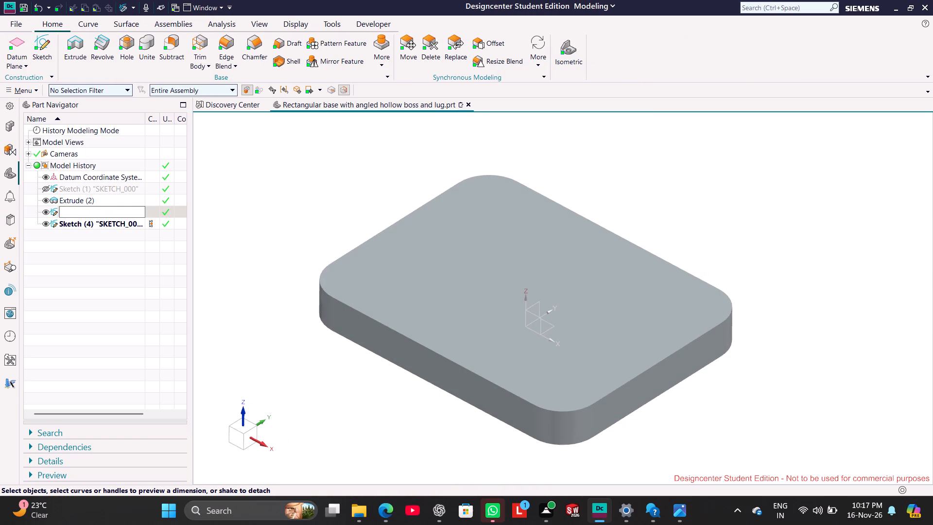
pyautogui.rightClick(132, 210)
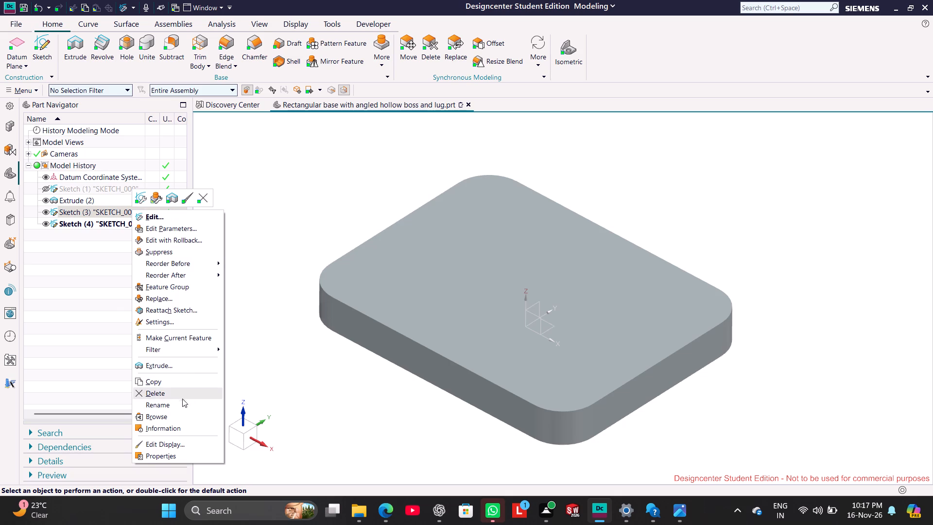
pyautogui.click(176, 390)
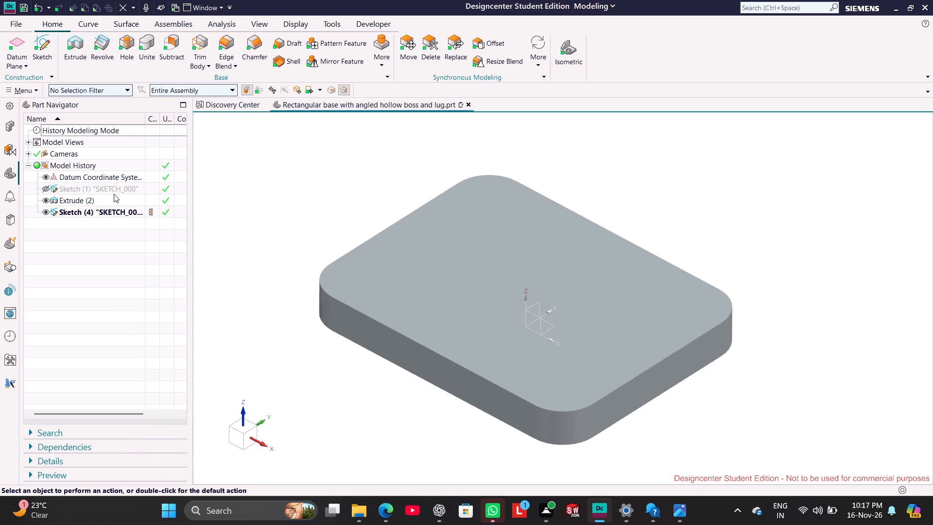
# Set the base rectangle's horizontal length in SKETCH_000 to 160 mm and finish the sketch.
pyautogui.click(105, 189)
pyautogui.rightClick(105, 188)
pyautogui.click(131, 208)
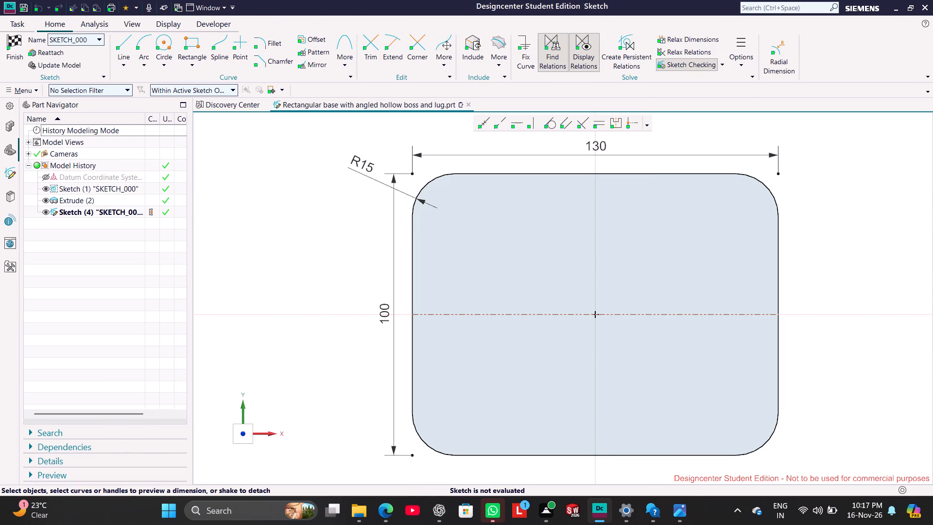
pyautogui.doubleClick(602, 148)
pyautogui.write('16')
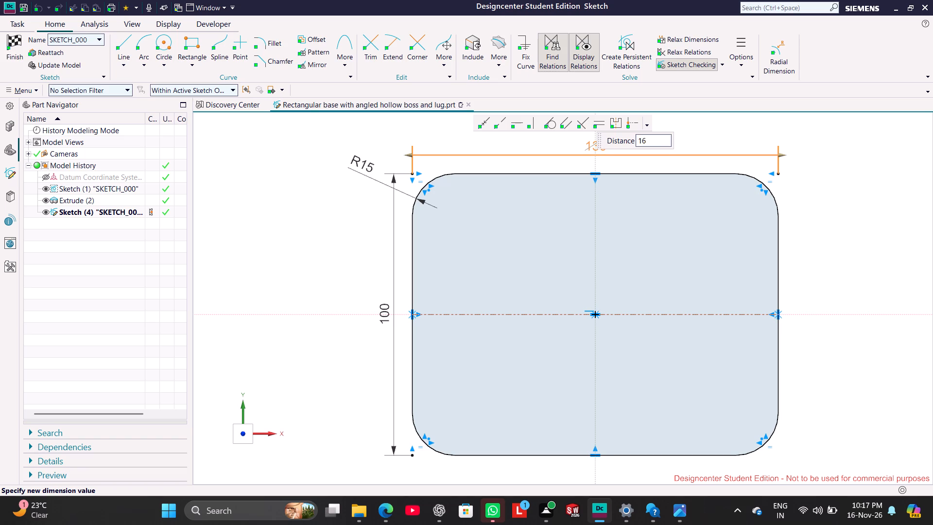
pyautogui.press('0')
pyautogui.press('Return')
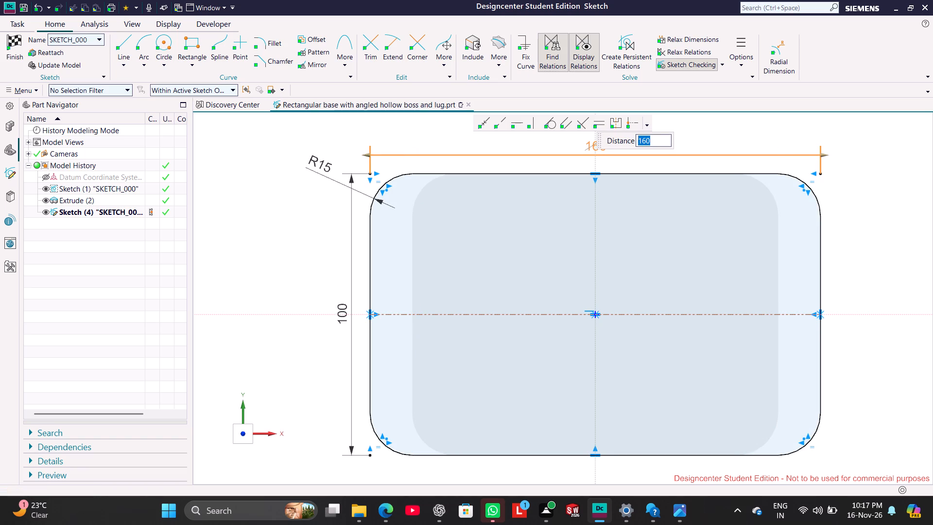
pyautogui.click(261, 181)
pyautogui.click(15, 62)
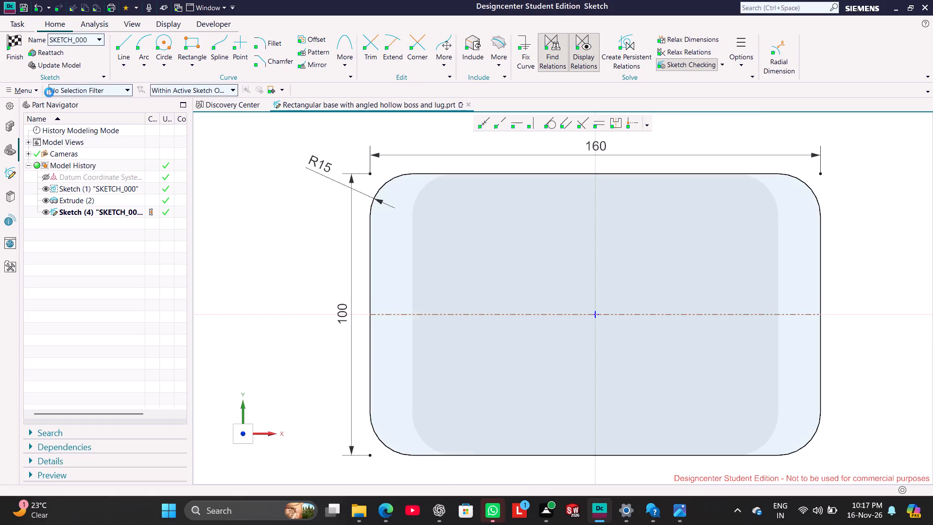
# In SKETCH_002, dimension the short vertical reference line from the vertical axis as 160/2, keeping the formula as an expression.
pyautogui.rightClick(108, 212)
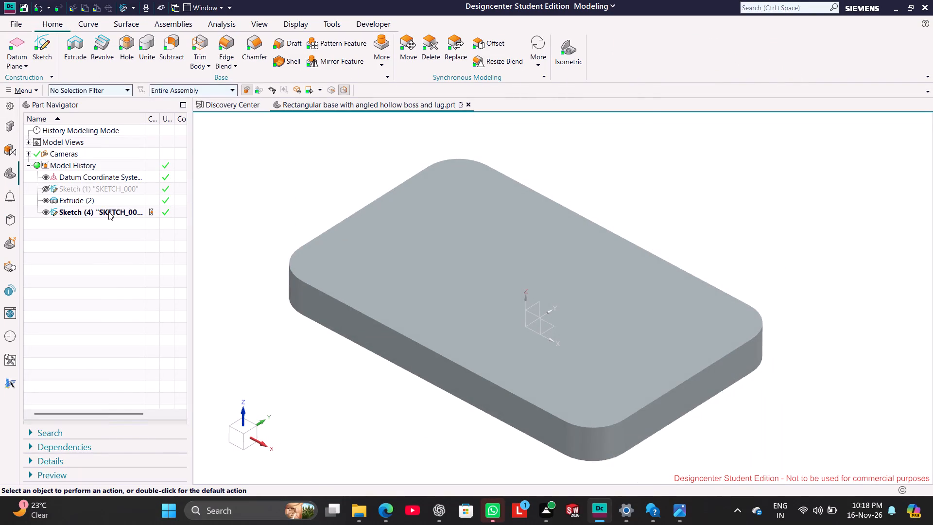
pyautogui.click(138, 230)
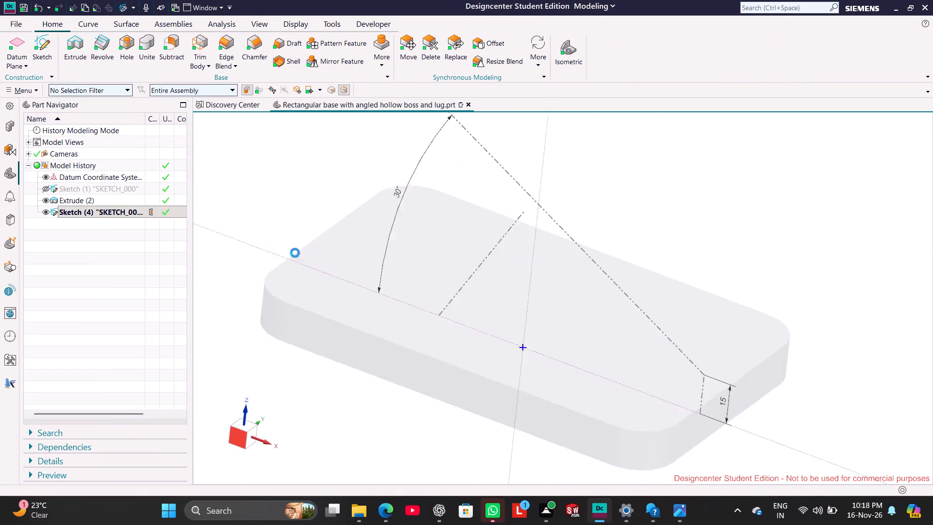
pyautogui.scroll(1, 566, 346)
pyautogui.scroll(-4, 566, 346)
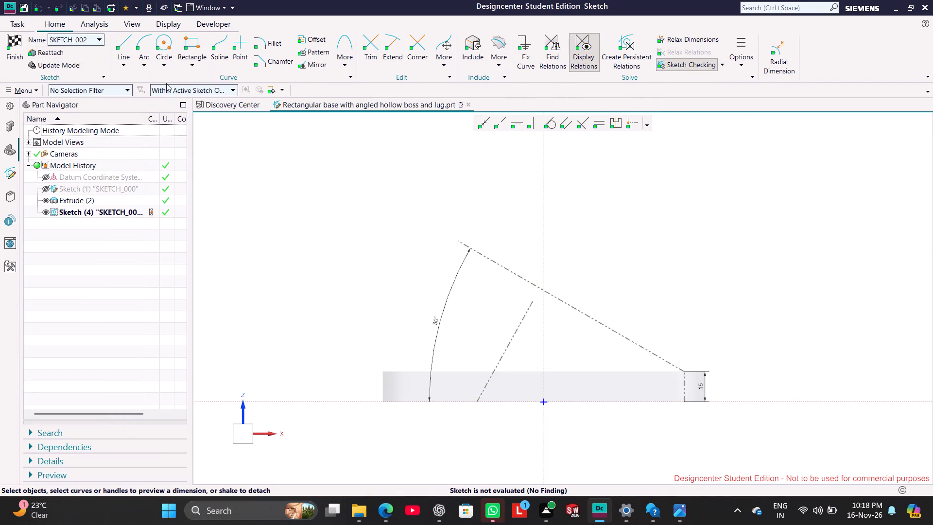
pyautogui.click(545, 385)
pyautogui.click(686, 392)
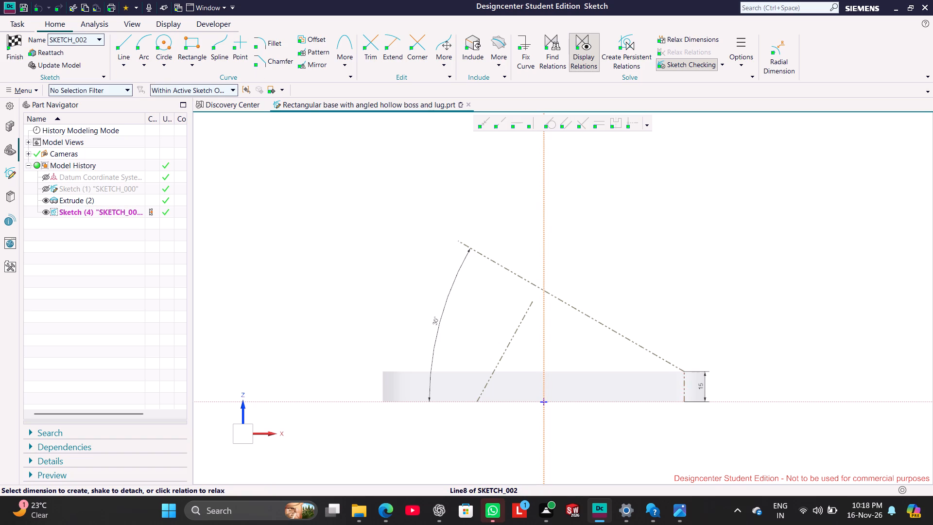
pyautogui.doubleClick(619, 392)
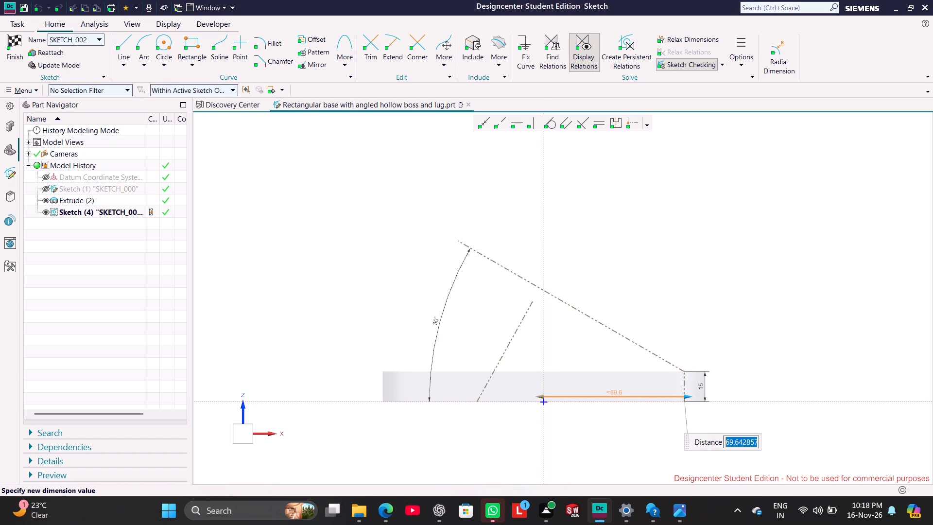
pyautogui.write('160/2')
pyautogui.press('Return')
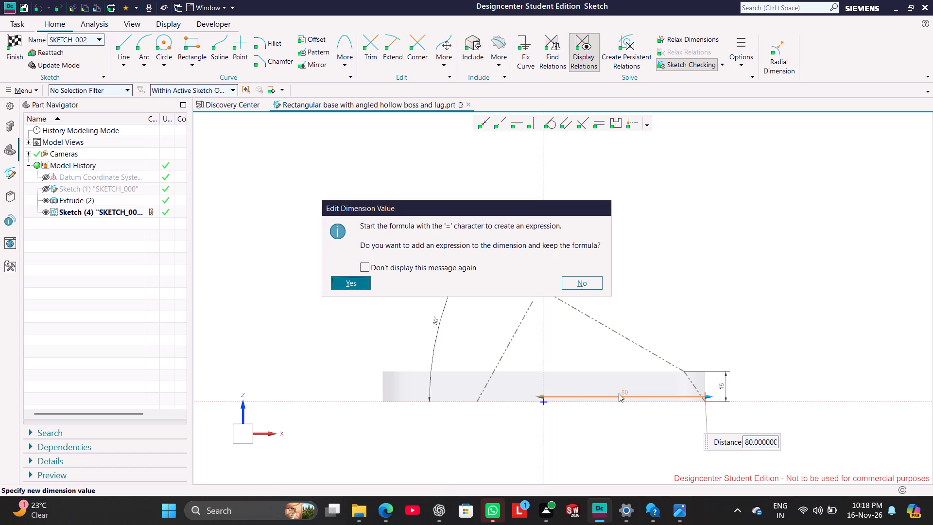
pyautogui.click(366, 286)
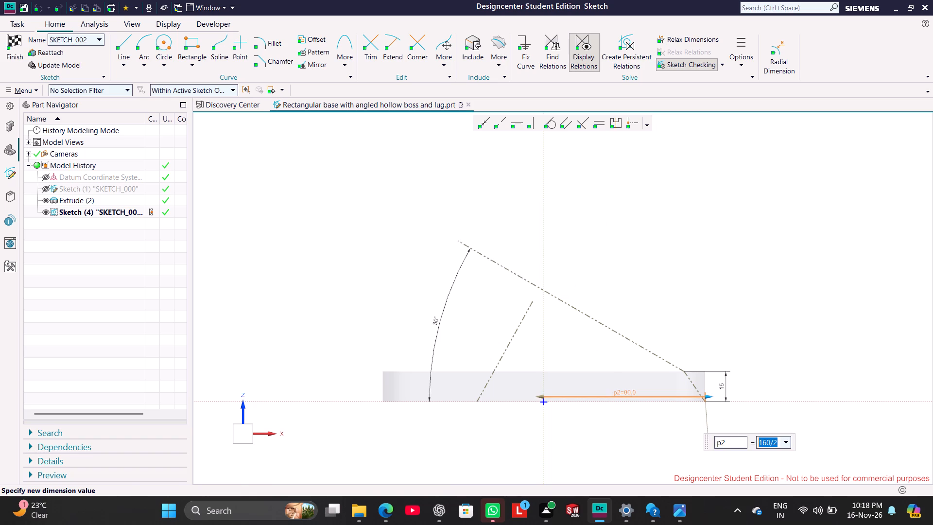
pyautogui.rightClick(706, 258)
pyautogui.click(688, 273)
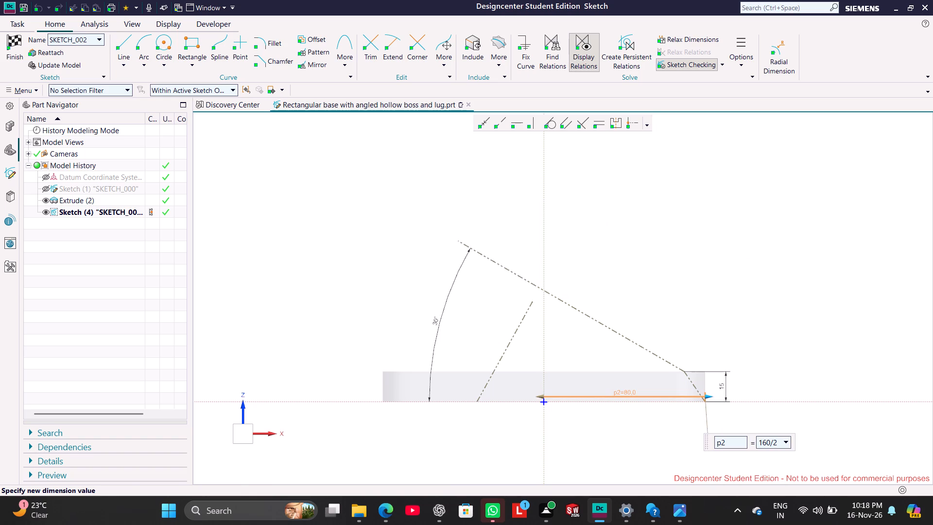
# Make the slanted short reference line at the plate's end vertical.
pyautogui.rightClick(693, 384)
pyautogui.click(641, 277)
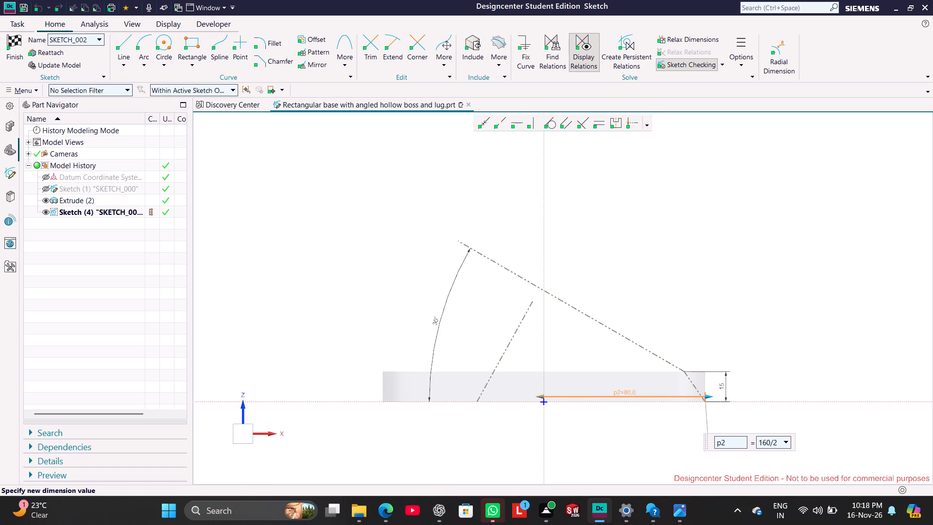
pyautogui.click(533, 125)
pyautogui.click(694, 383)
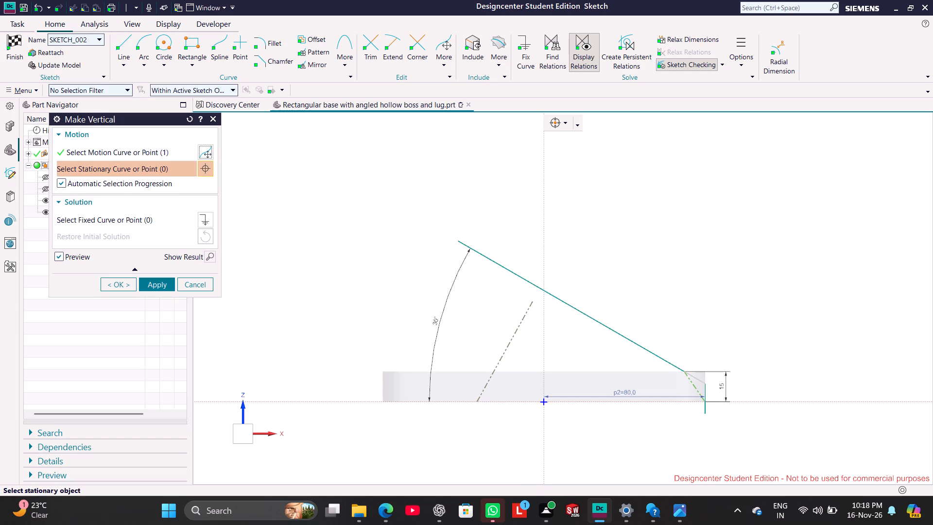
pyautogui.click(697, 311)
pyautogui.click(157, 280)
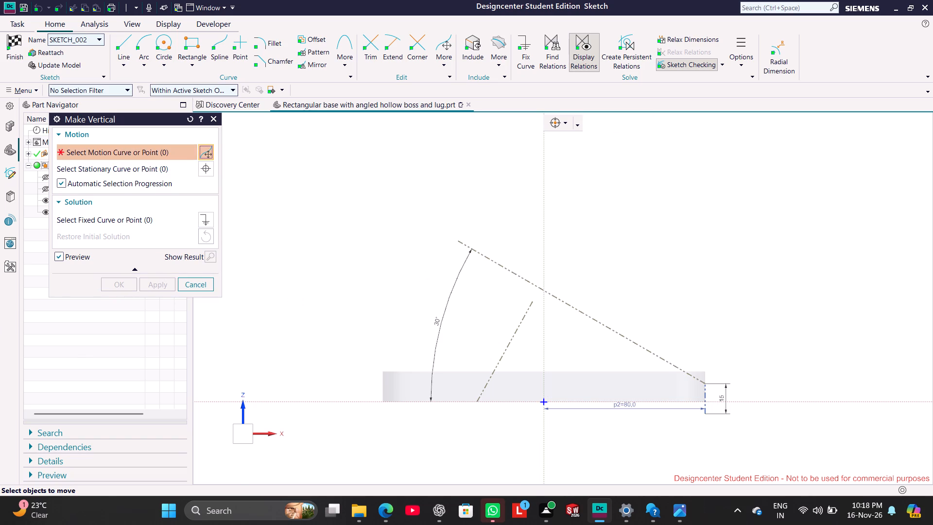
pyautogui.click(403, 273)
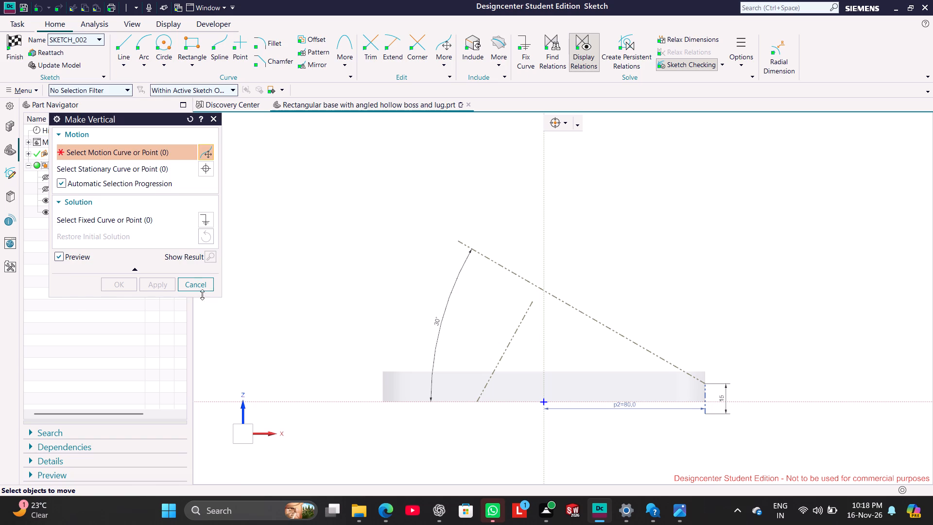
pyautogui.click(201, 286)
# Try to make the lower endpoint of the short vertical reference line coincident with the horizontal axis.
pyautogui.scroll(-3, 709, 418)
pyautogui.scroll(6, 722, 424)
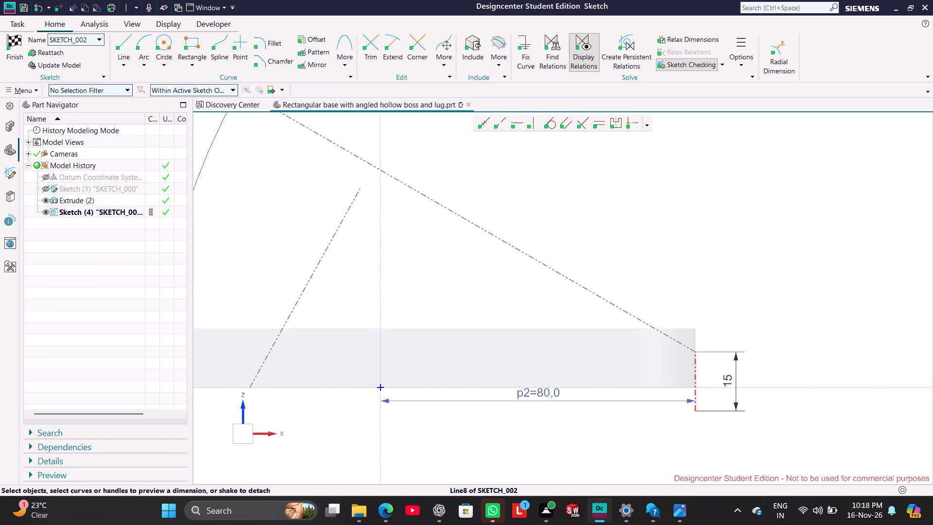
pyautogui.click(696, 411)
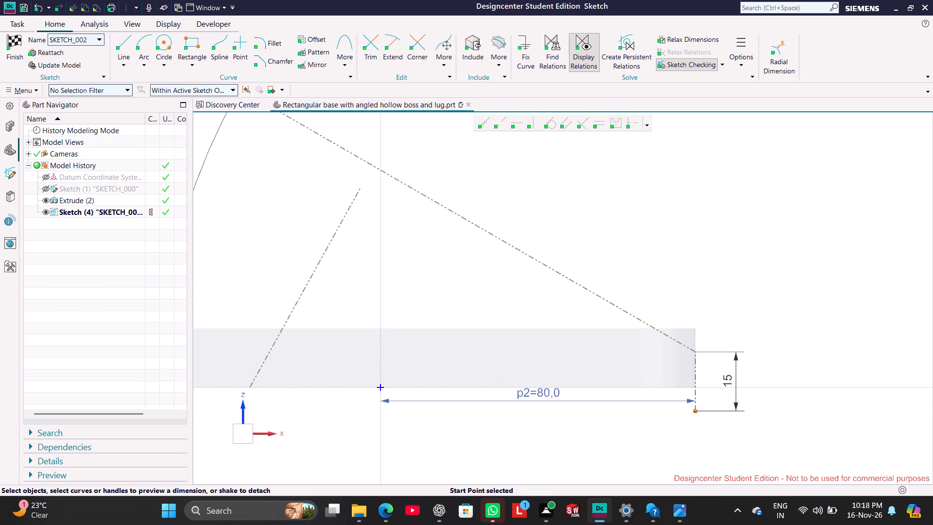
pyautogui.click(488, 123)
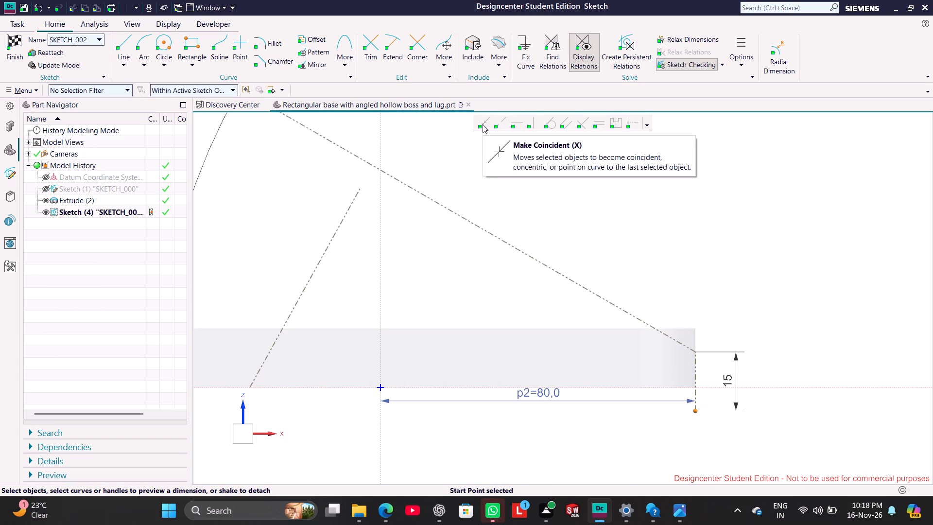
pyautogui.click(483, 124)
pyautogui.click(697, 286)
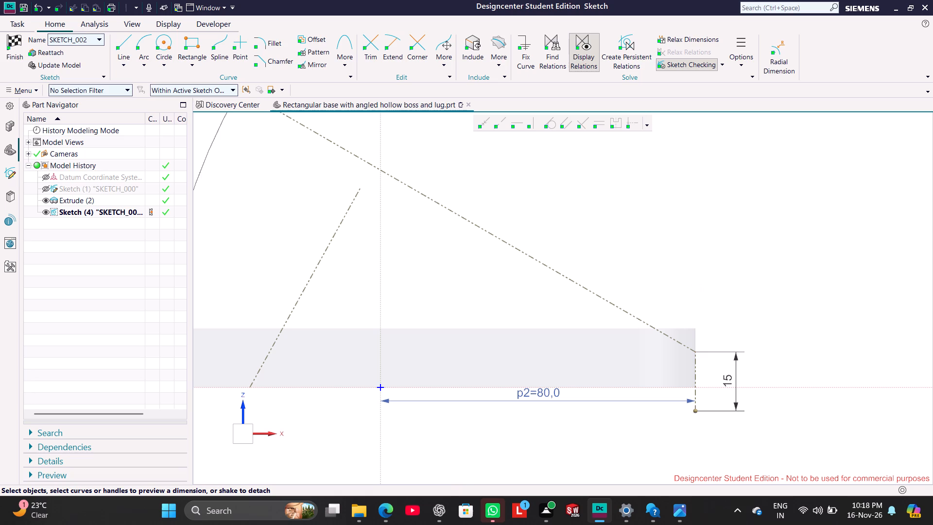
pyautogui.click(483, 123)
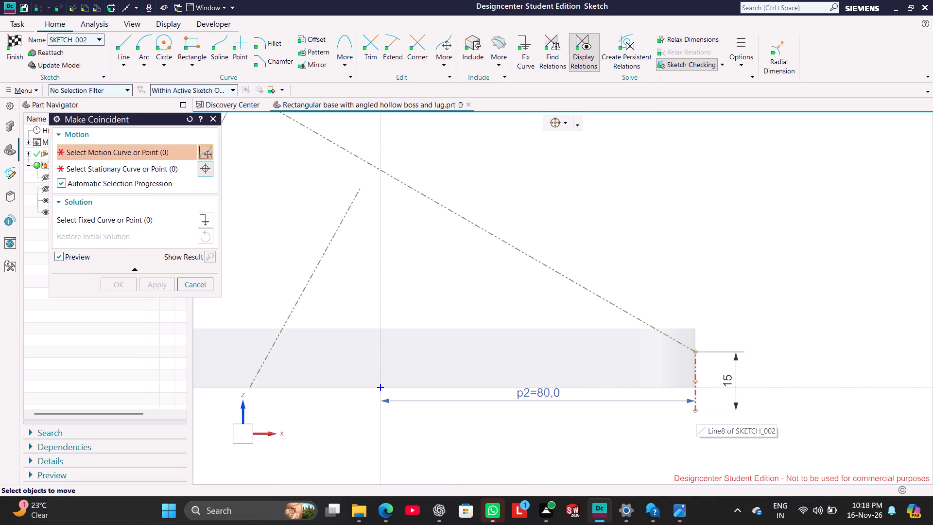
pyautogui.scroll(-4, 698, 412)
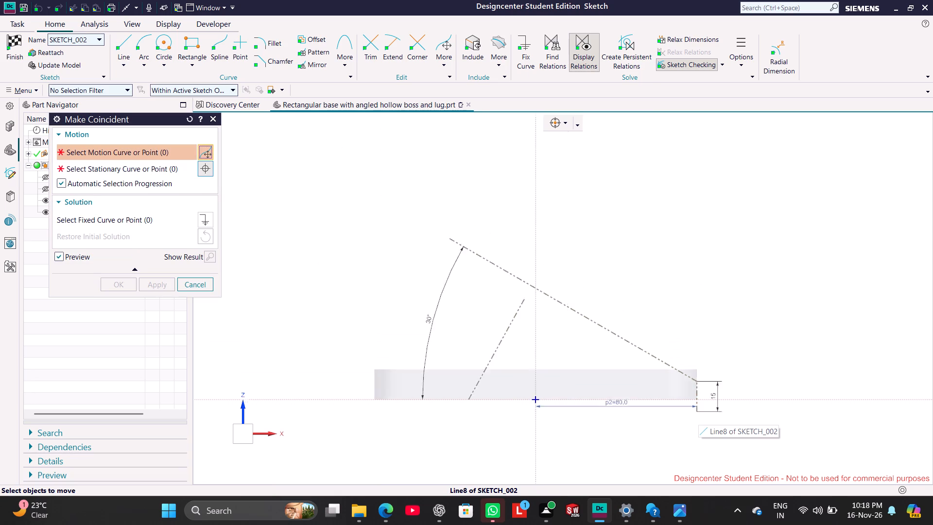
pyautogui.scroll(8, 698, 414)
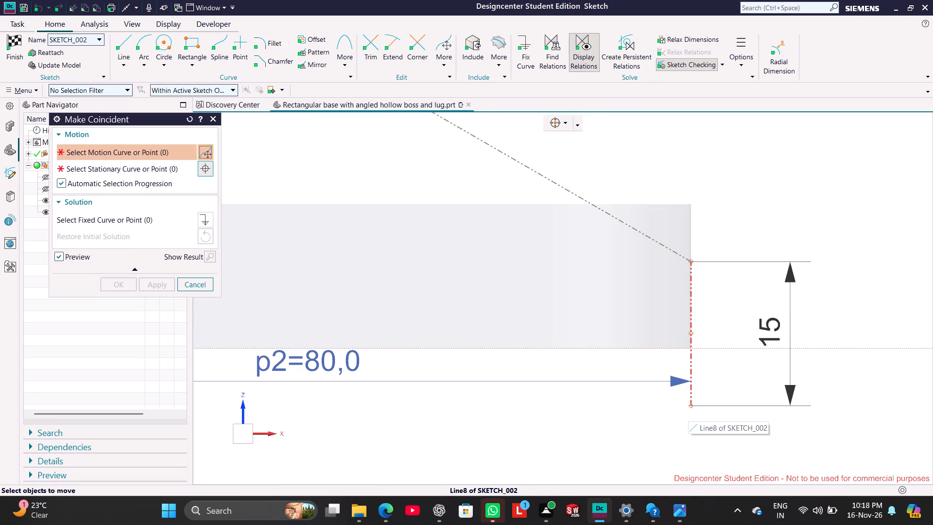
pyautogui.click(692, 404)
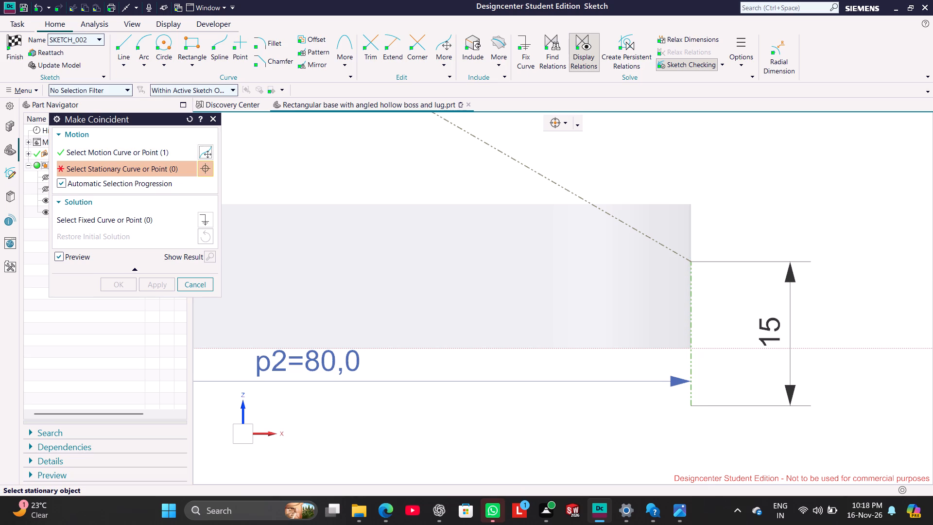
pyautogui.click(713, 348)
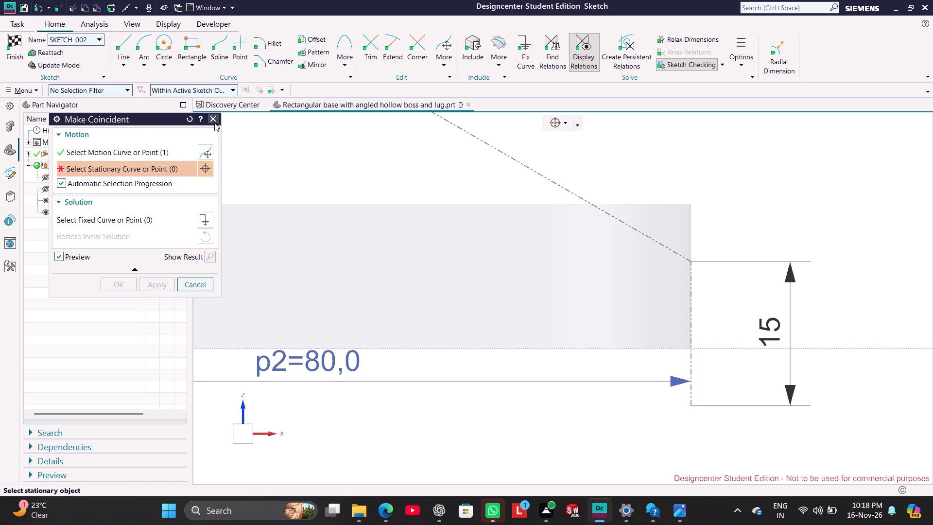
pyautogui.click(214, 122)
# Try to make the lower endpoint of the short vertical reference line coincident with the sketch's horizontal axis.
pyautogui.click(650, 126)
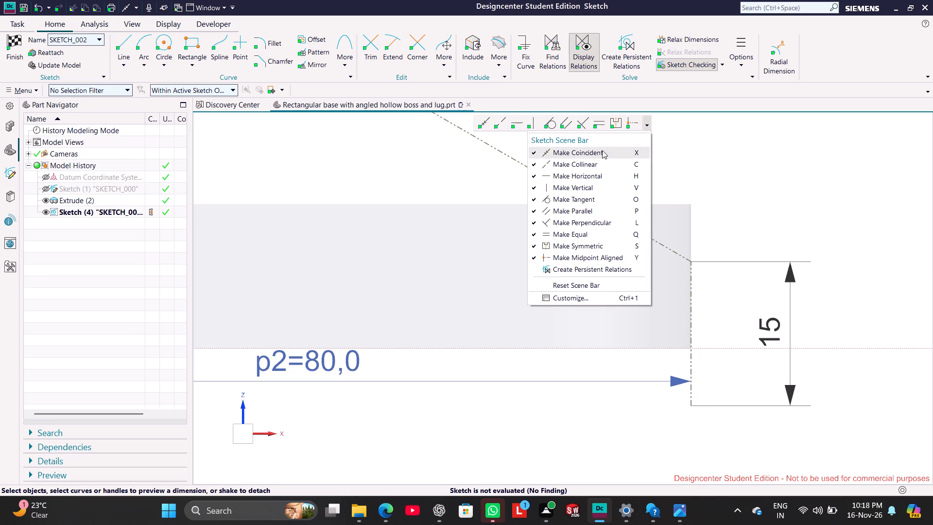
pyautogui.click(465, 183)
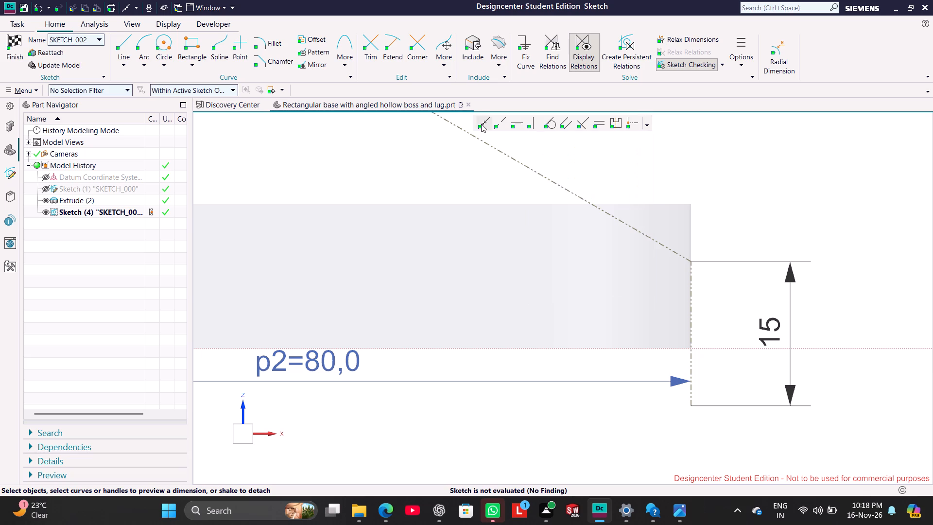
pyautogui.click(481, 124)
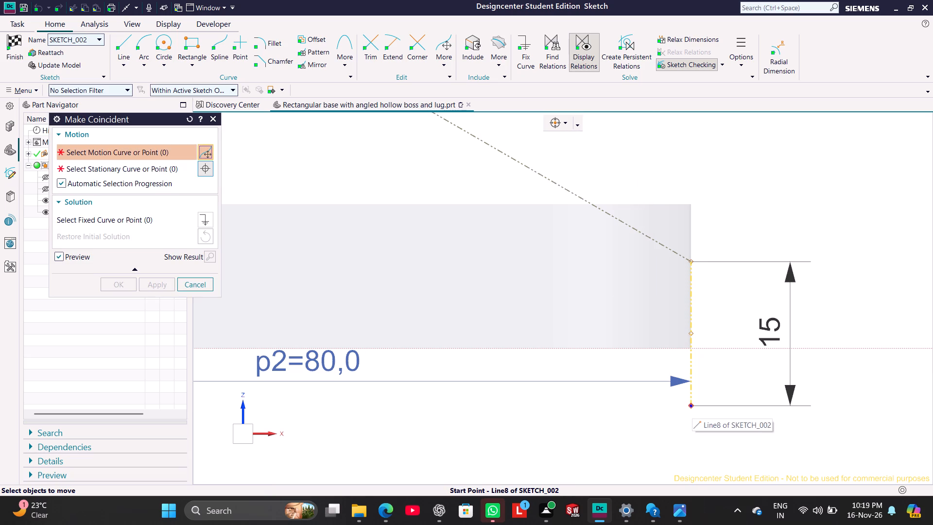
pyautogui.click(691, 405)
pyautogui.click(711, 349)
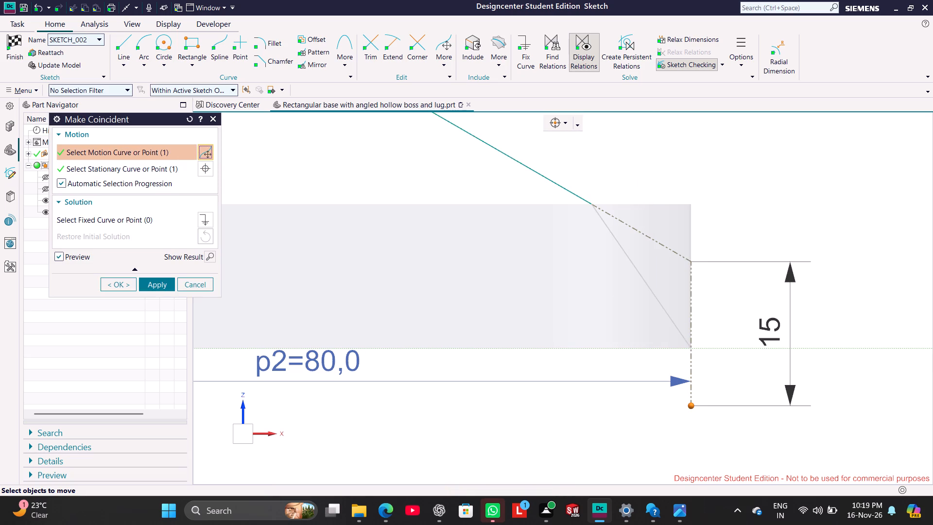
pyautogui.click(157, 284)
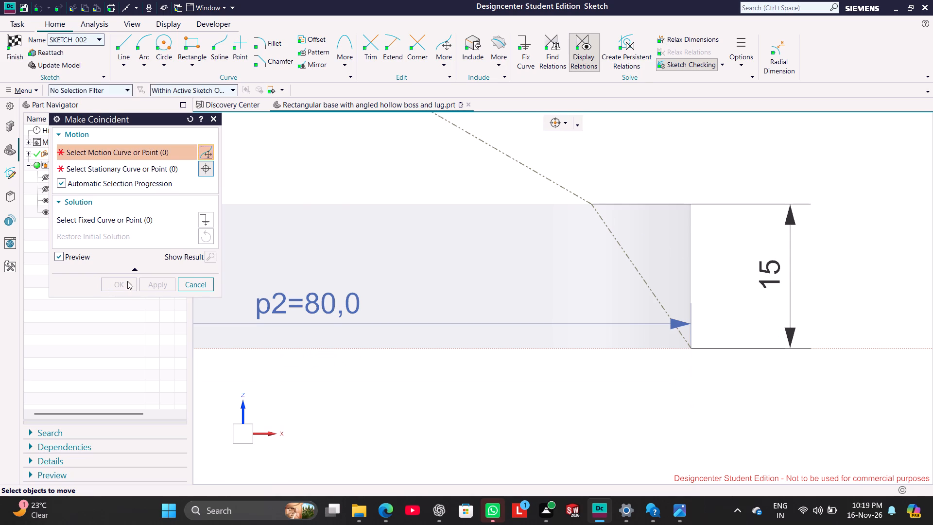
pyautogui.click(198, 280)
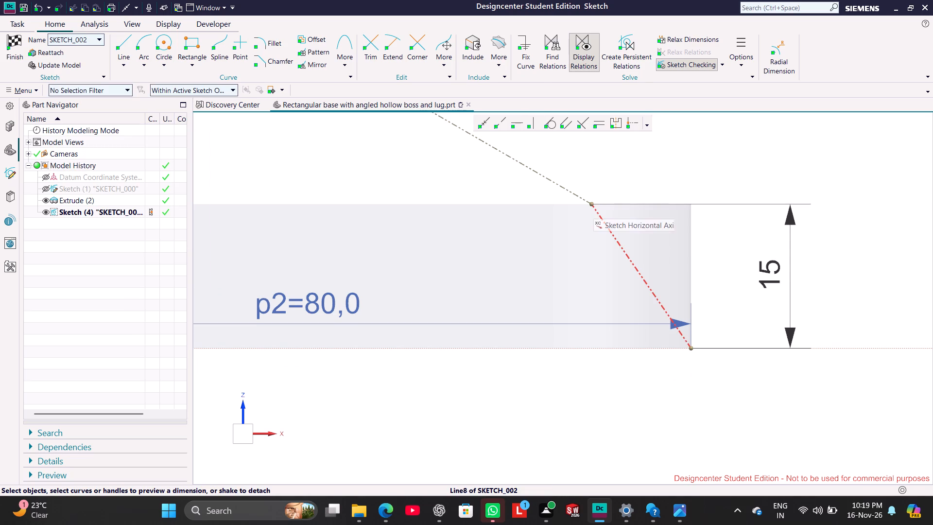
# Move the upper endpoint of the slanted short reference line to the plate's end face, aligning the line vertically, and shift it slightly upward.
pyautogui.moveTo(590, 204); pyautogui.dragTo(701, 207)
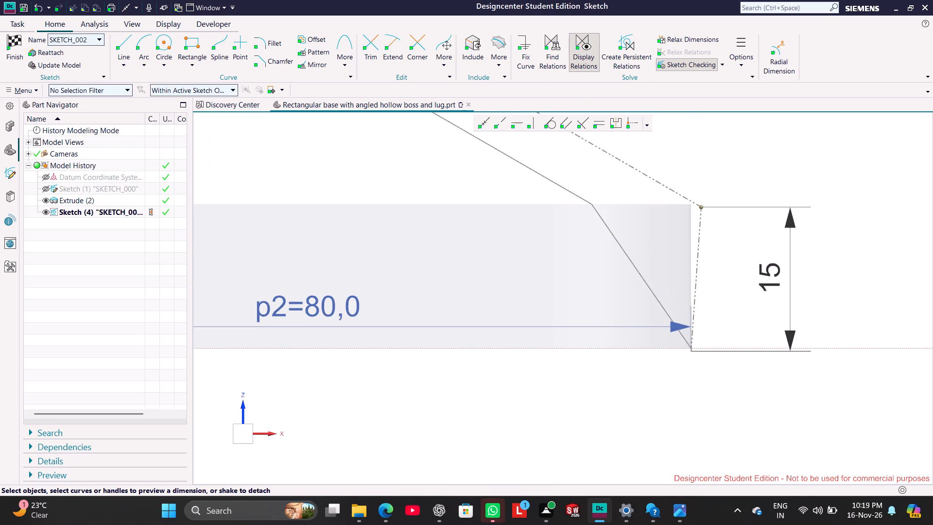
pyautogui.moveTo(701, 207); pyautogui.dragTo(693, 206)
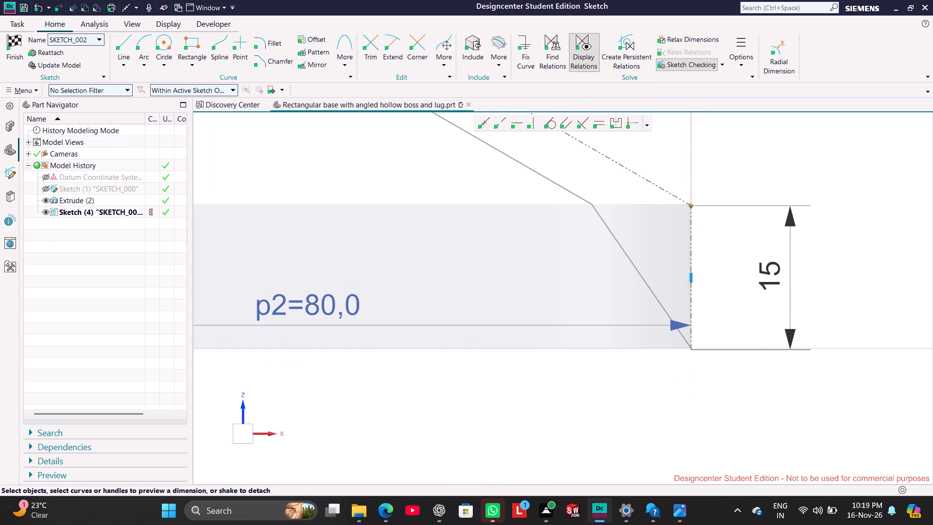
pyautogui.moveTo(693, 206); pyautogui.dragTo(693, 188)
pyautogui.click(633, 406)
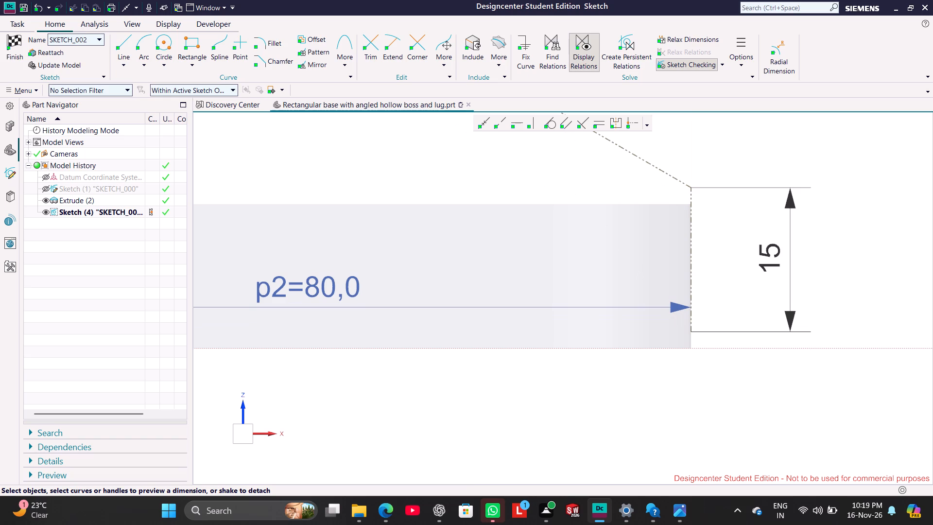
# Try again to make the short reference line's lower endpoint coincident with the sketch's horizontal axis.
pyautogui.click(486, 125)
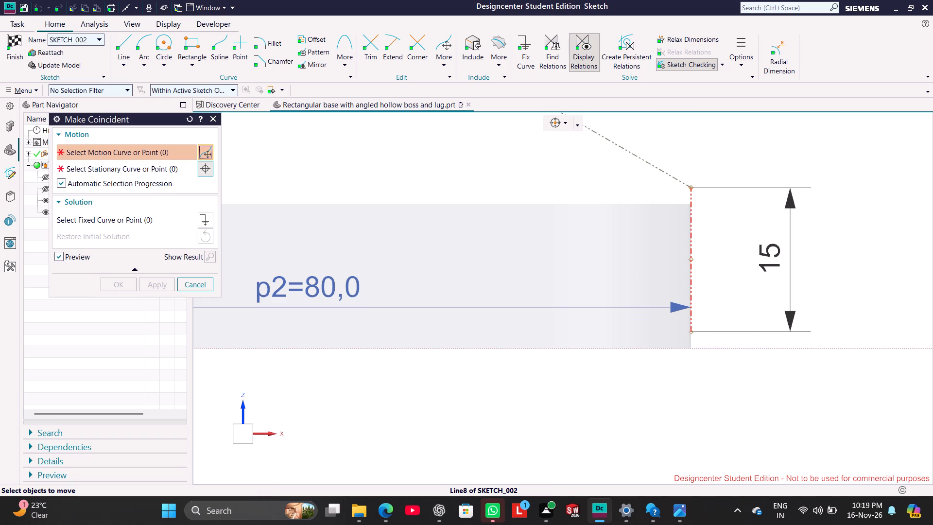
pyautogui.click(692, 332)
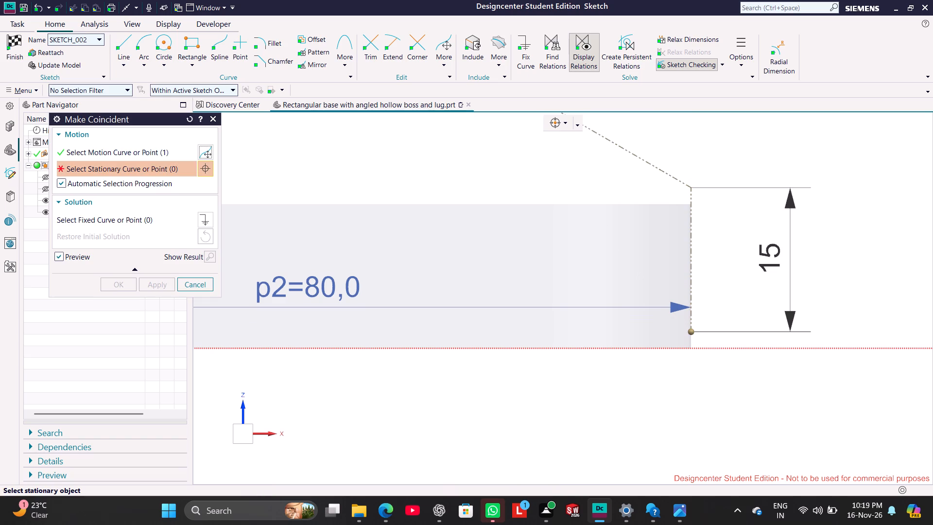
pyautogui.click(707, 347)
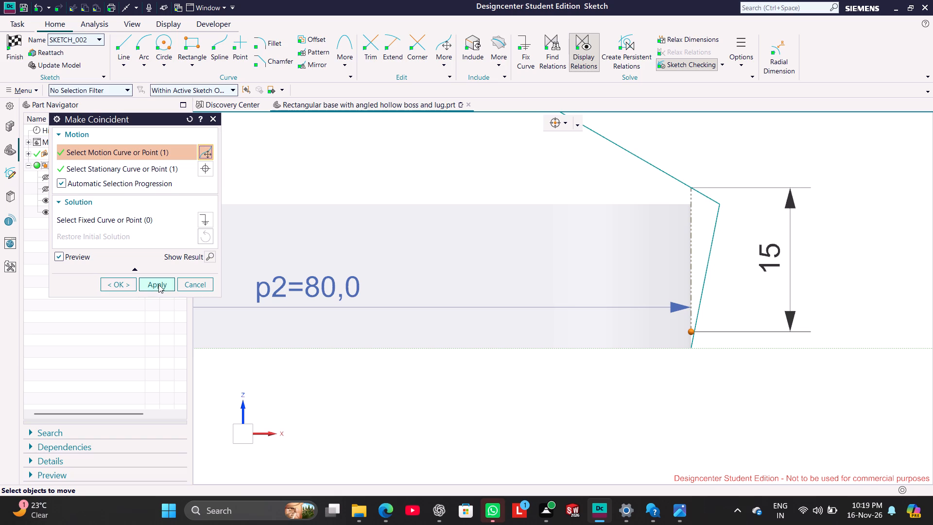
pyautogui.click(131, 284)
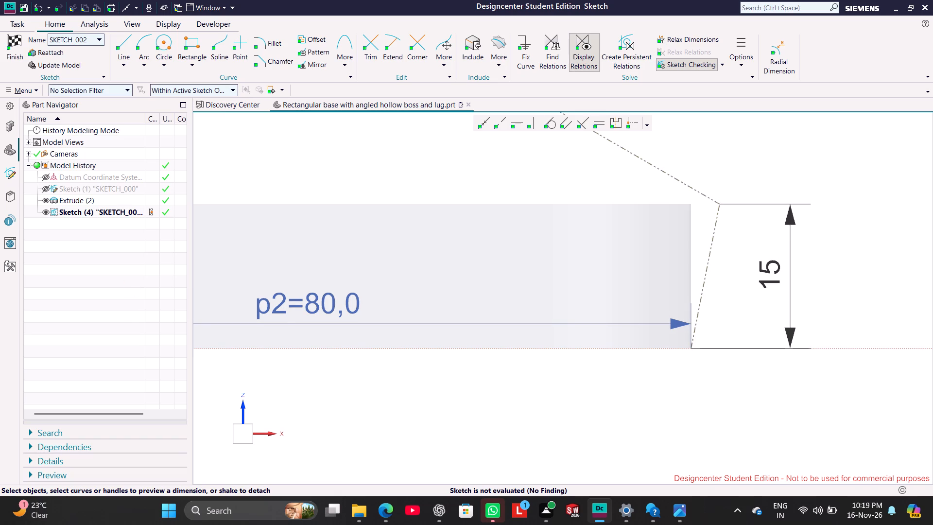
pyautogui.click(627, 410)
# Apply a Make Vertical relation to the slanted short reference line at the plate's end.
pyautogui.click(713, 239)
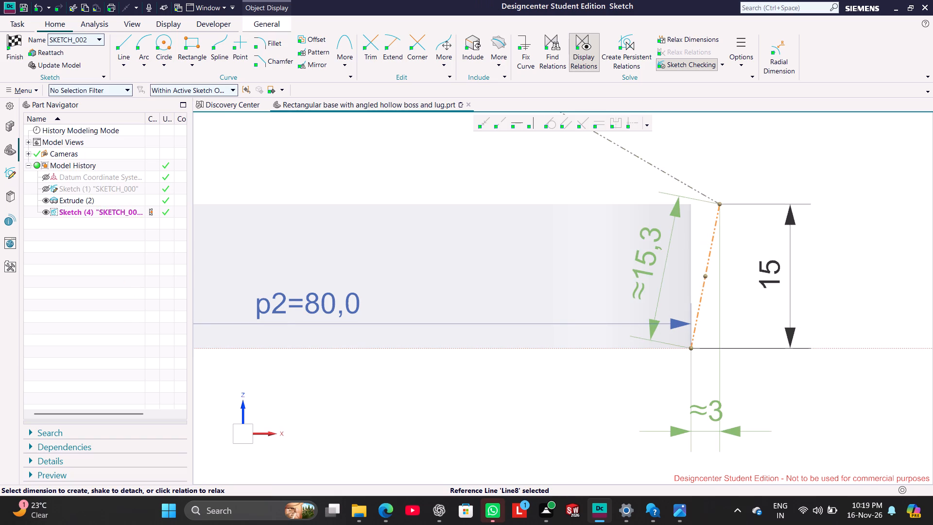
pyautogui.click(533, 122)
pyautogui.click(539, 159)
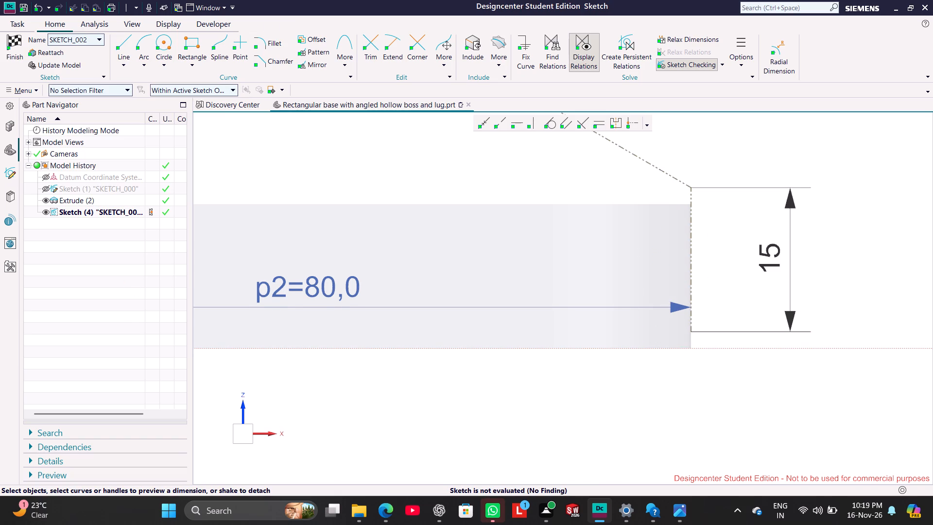
# Reposition the p2 horizontal dimension below the base plate and the horizontal axis.
pyautogui.scroll(2, 599, 358)
pyautogui.scroll(-10, 505, 353)
pyautogui.scroll(2, 412, 353)
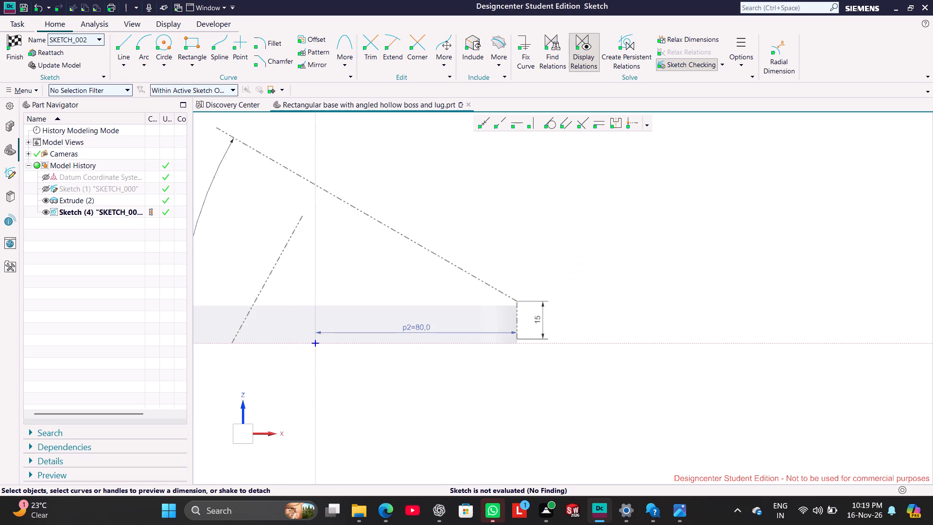
pyautogui.scroll(1, 412, 353)
pyautogui.moveTo(422, 316); pyautogui.dragTo(421, 358)
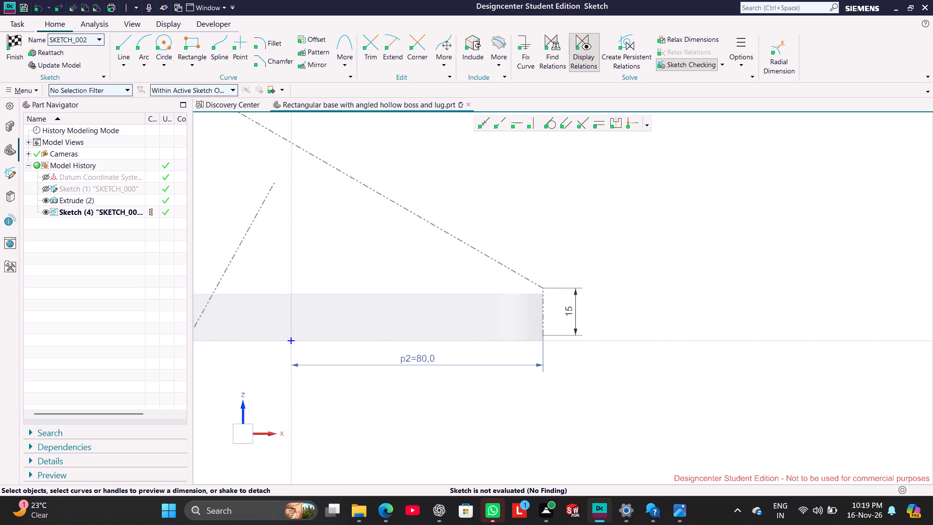
pyautogui.click(617, 407)
# Move the short vertical reference line down along the plate's end until its lower endpoint lies nearly on the horizontal axis.
pyautogui.scroll(3, 395, 255)
pyautogui.scroll(-6, 347, 241)
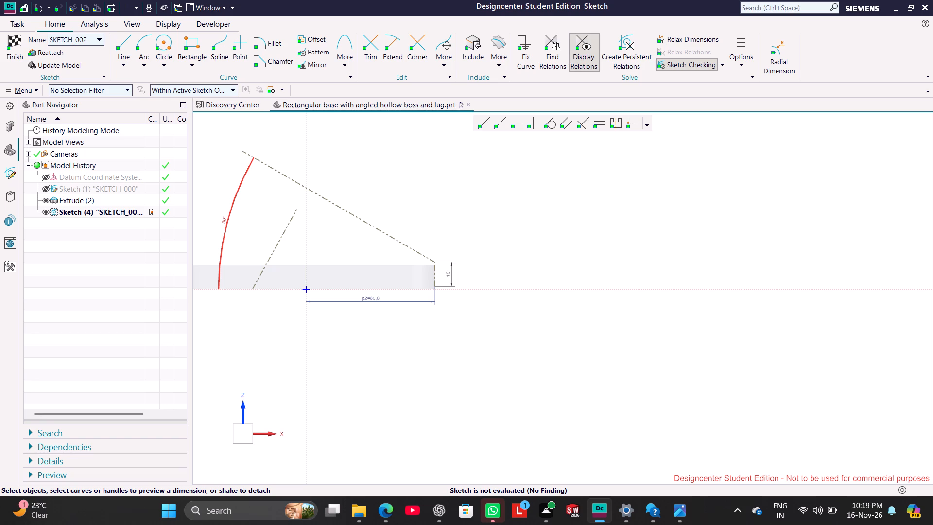
pyautogui.scroll(2, 425, 269)
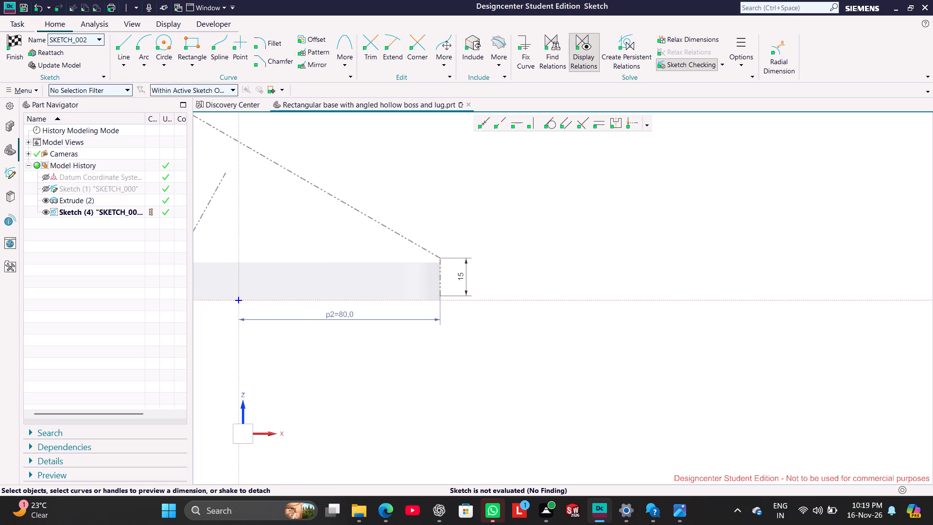
pyautogui.scroll(5, 448, 295)
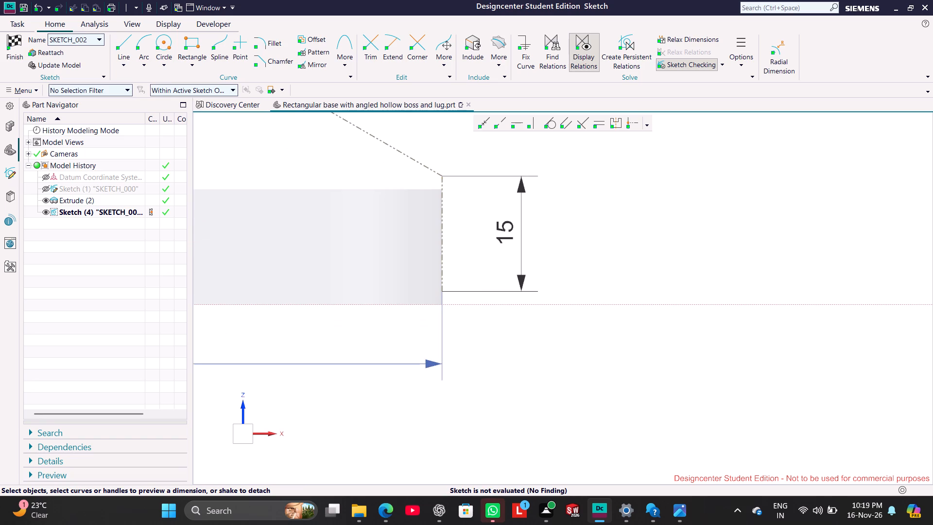
pyautogui.rightClick(642, 170)
pyautogui.click(598, 221)
pyautogui.moveTo(443, 234); pyautogui.dragTo(436, 267)
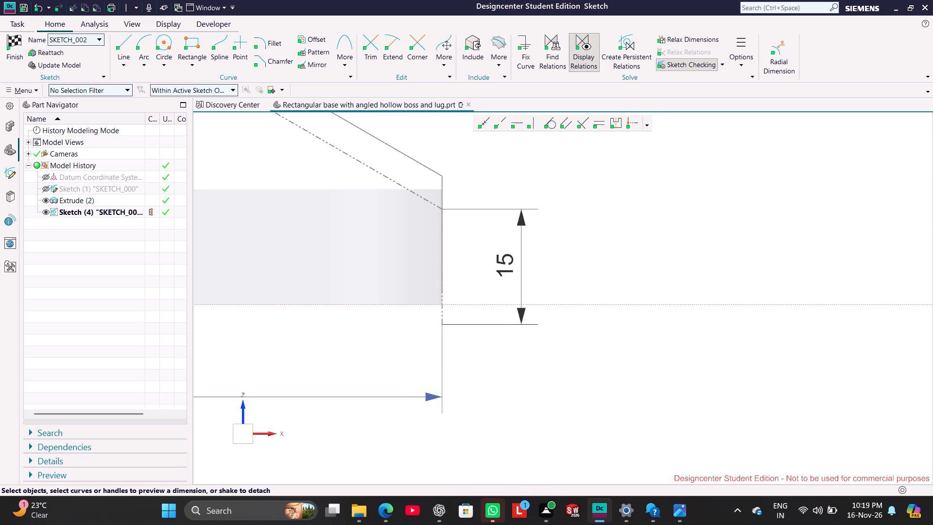
pyautogui.moveTo(436, 267); pyautogui.dragTo(439, 246)
# Make the short reference line's lower endpoint coincident with the sketch's horizontal axis at the plate's bottom corner.
pyautogui.scroll(2, 350, 275)
pyautogui.scroll(-3, 536, 288)
pyautogui.scroll(3, 523, 301)
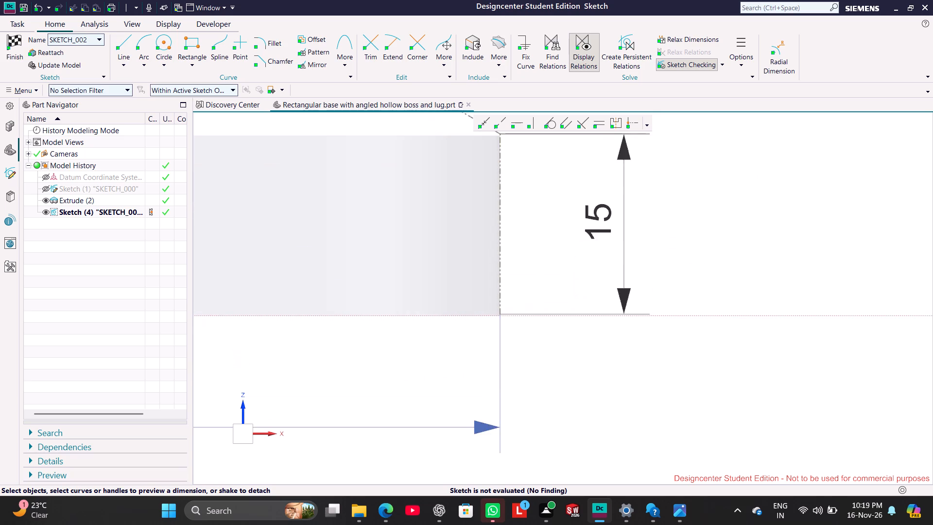
pyautogui.scroll(2, 522, 297)
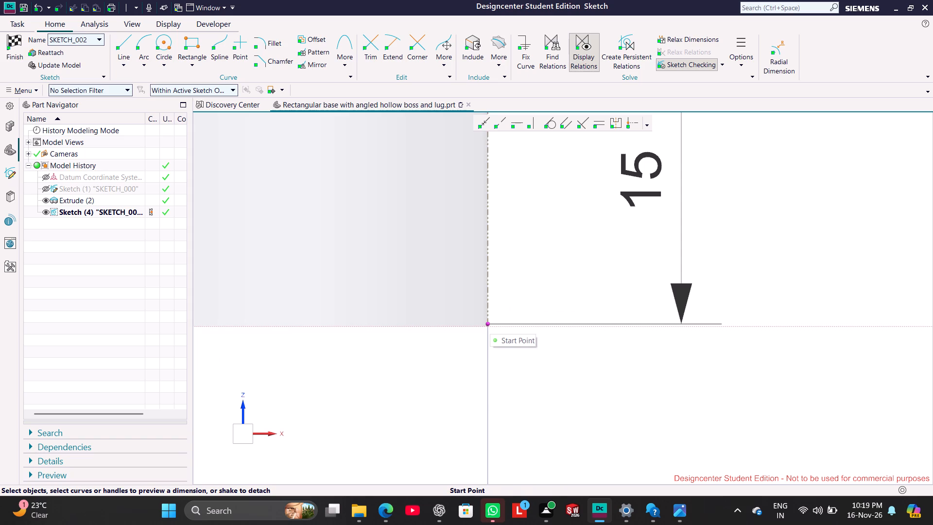
pyautogui.click(488, 325)
pyautogui.click(509, 326)
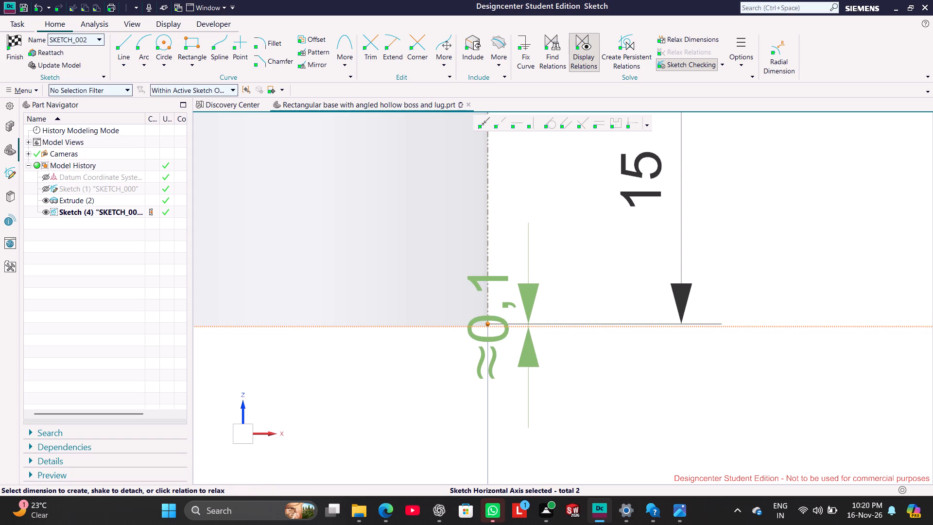
pyautogui.click(483, 126)
# Make the slightly tilted short reference line at the plate's end vertical.
pyautogui.scroll(2, 428, 289)
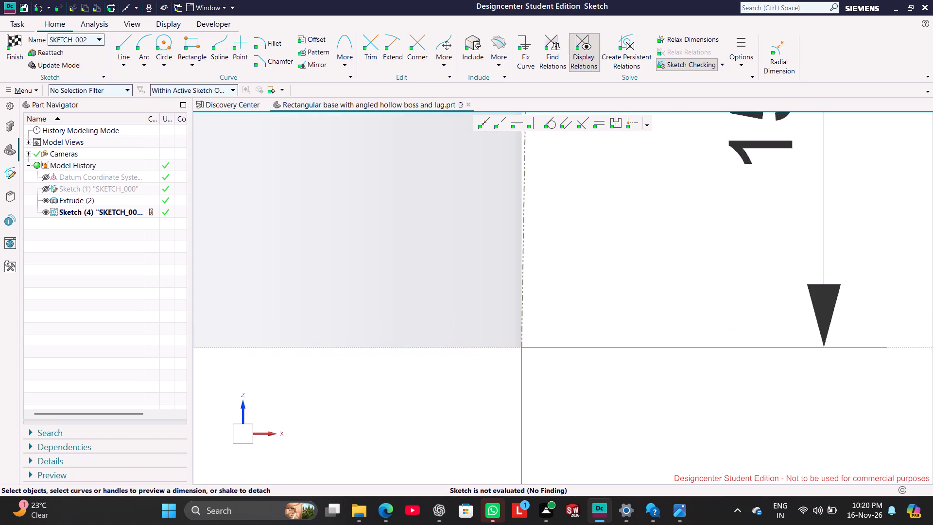
pyautogui.scroll(-4, 490, 250)
pyautogui.scroll(-4, 483, 198)
pyautogui.click(493, 191)
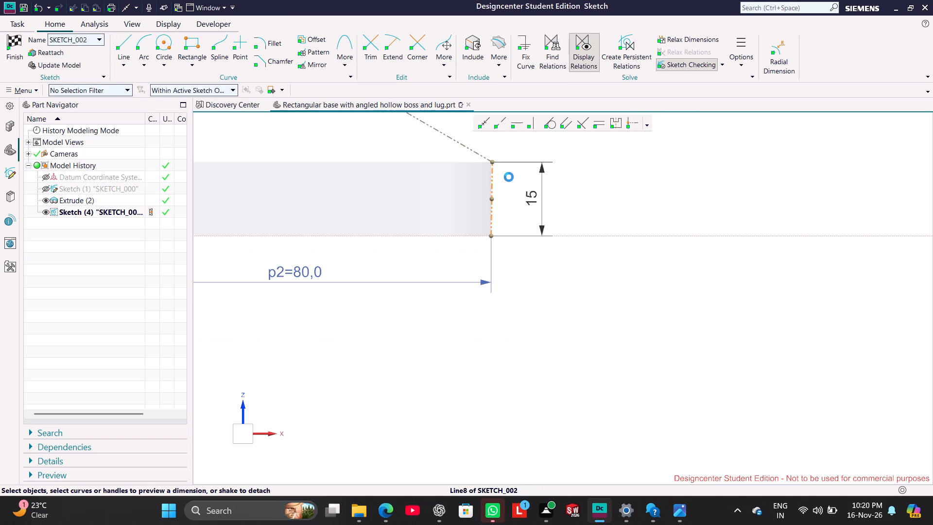
pyautogui.click(538, 124)
pyautogui.click(544, 288)
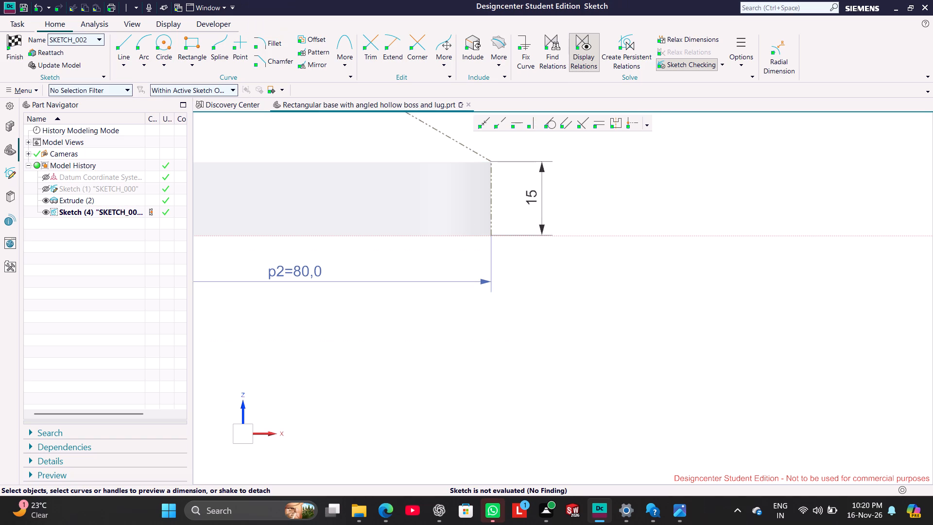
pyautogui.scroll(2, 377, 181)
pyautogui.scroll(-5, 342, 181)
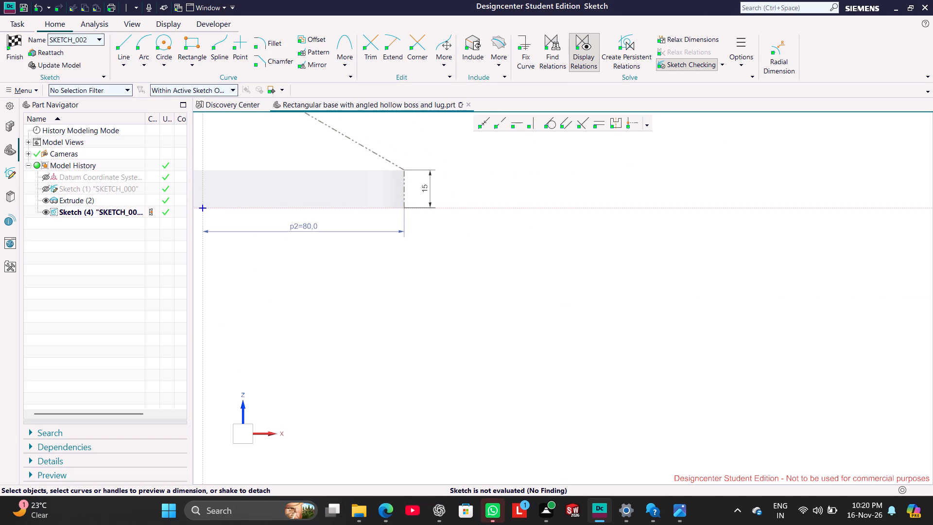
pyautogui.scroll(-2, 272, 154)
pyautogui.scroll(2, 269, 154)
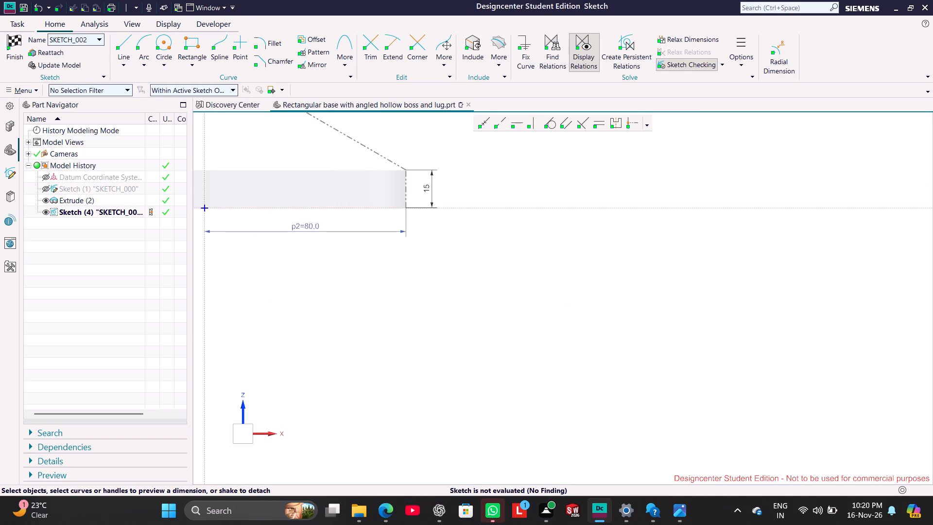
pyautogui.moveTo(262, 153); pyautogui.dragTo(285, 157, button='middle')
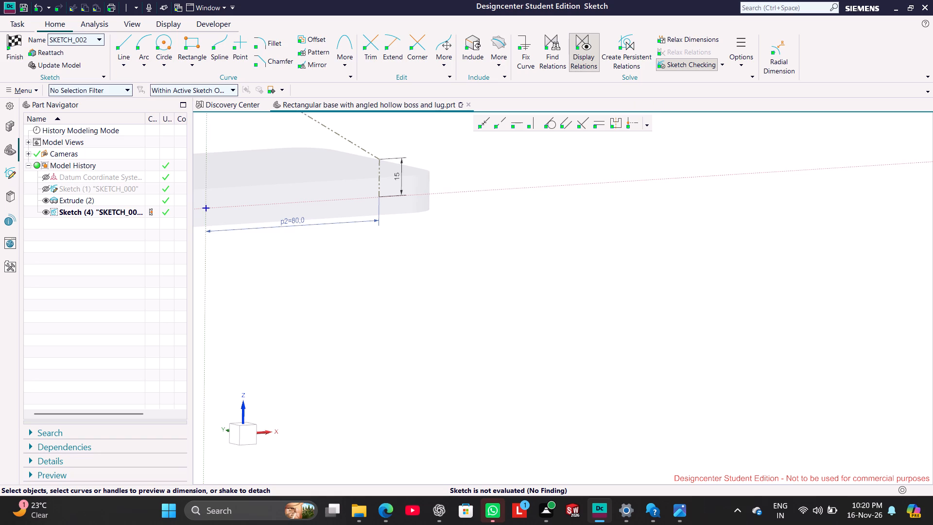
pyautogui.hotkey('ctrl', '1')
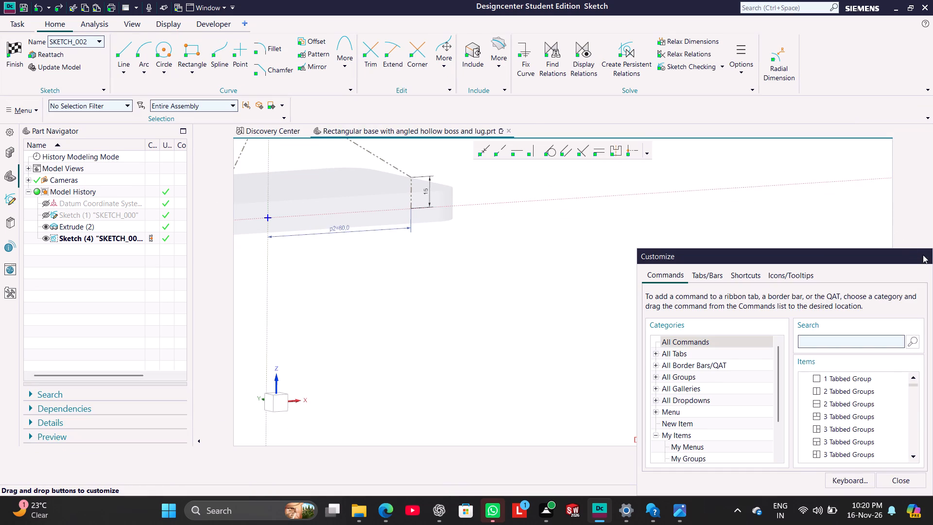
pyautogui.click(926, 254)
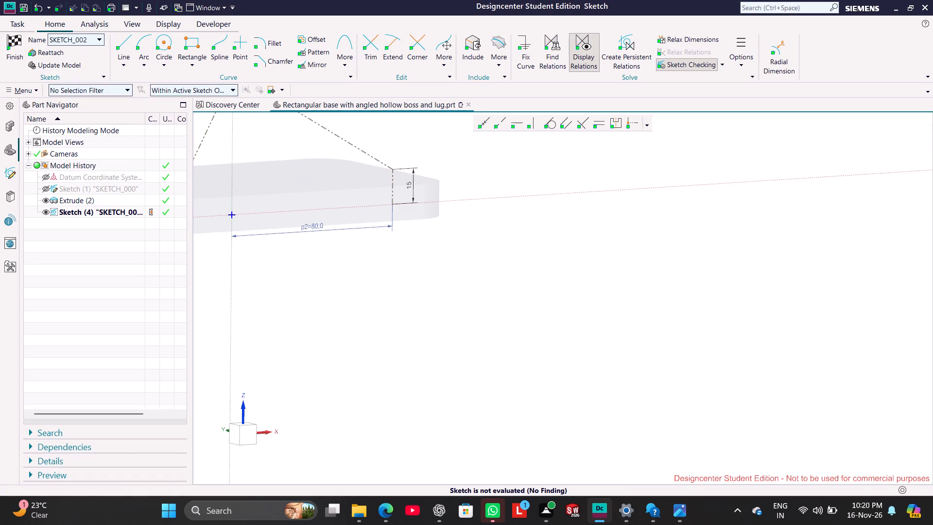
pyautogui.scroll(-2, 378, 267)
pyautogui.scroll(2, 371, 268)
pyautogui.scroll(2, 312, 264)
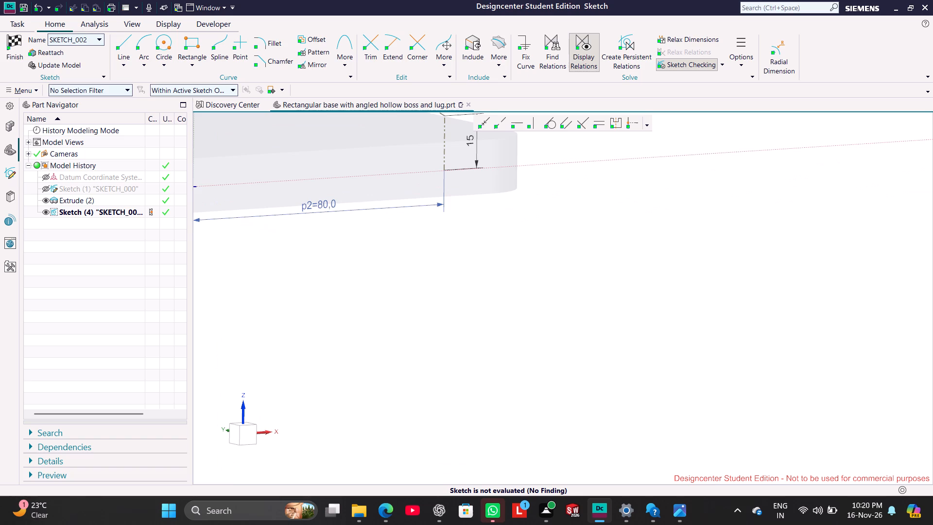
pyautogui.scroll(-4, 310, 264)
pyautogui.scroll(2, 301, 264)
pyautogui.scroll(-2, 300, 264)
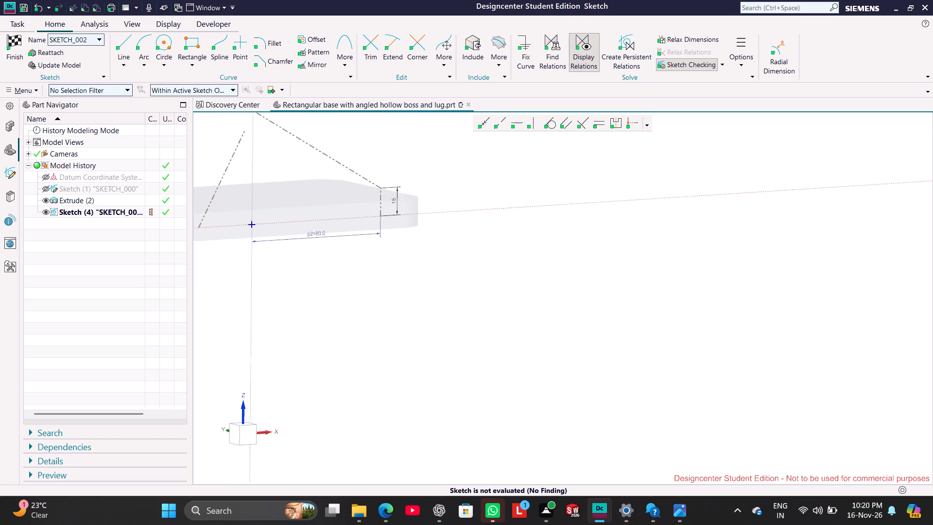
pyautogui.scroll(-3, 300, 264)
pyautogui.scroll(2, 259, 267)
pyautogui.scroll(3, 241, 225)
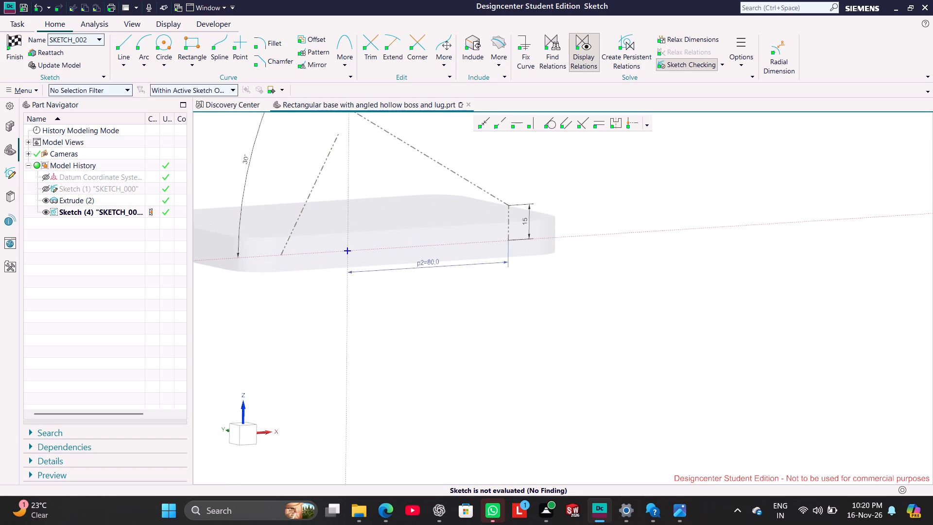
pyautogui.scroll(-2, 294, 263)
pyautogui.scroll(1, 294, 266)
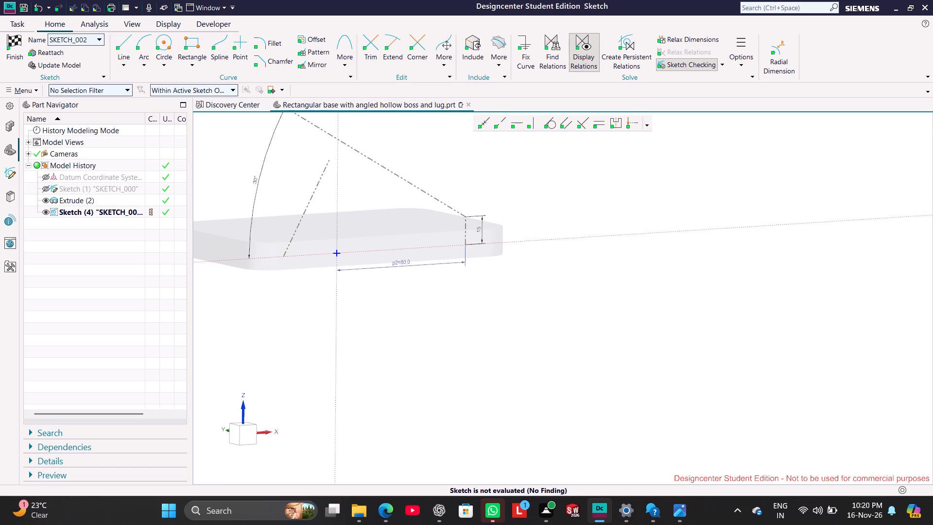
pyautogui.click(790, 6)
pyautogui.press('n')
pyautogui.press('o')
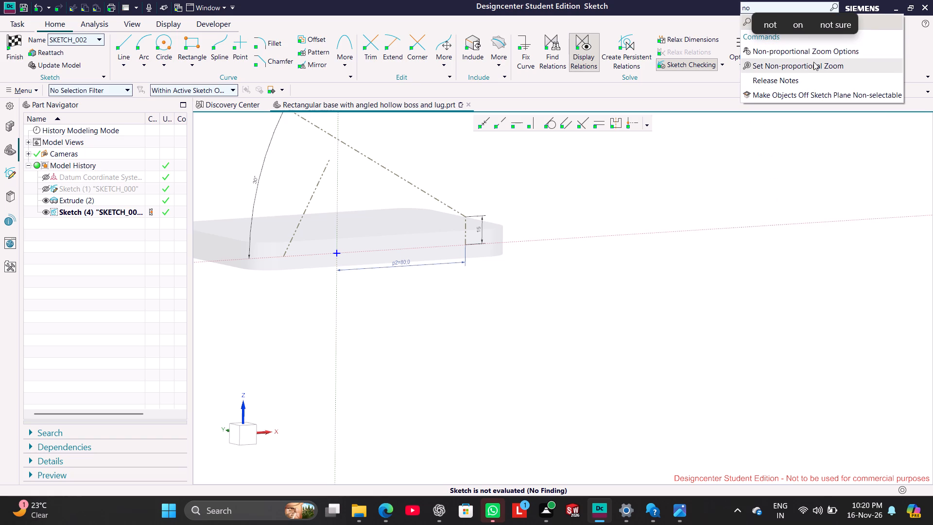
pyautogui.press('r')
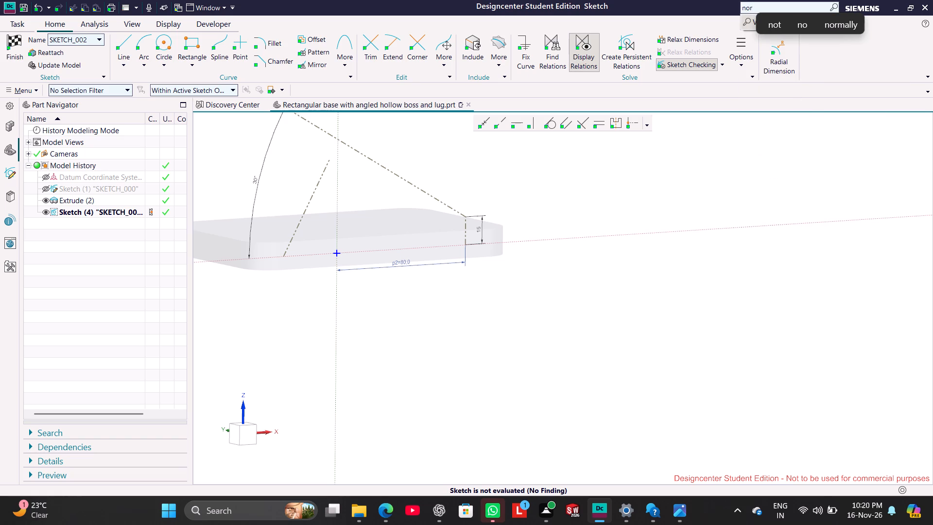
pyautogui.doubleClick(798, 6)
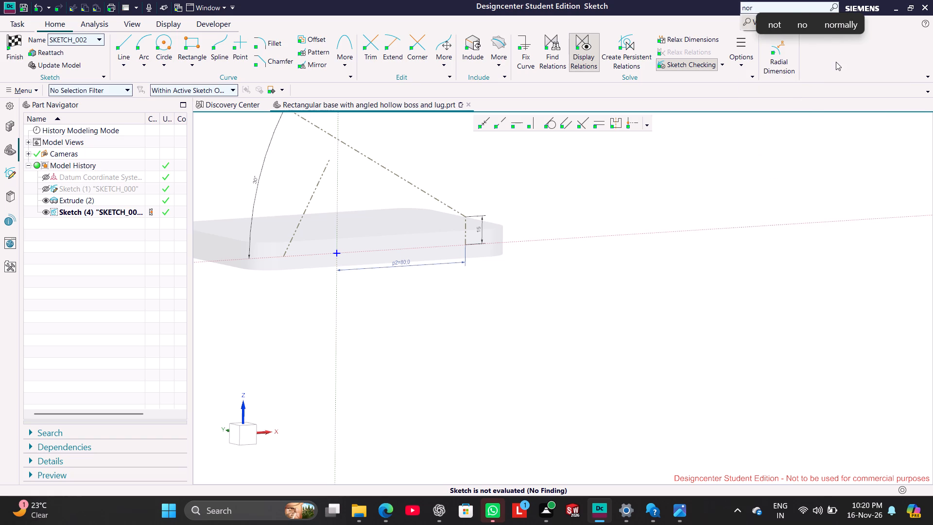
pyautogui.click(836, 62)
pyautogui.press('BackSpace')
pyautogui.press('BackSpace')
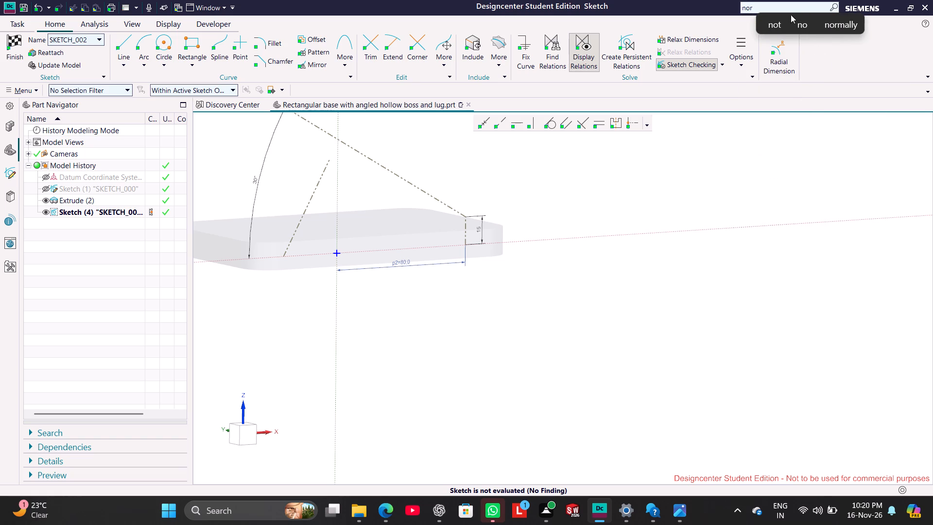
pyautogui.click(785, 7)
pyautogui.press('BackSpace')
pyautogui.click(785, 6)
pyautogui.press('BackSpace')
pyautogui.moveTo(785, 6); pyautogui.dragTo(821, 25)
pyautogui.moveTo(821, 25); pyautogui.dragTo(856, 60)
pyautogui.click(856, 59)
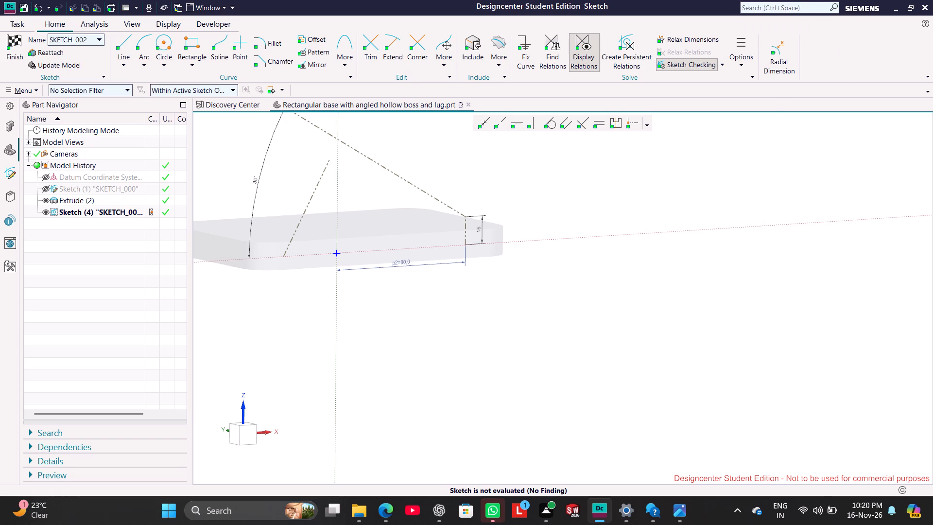
# After checking the reference drawing in Photos, move the short inclined reference line up until it crosses the long 30° reference line.
pyautogui.scroll(2, 446, 294)
pyautogui.scroll(-3, 403, 274)
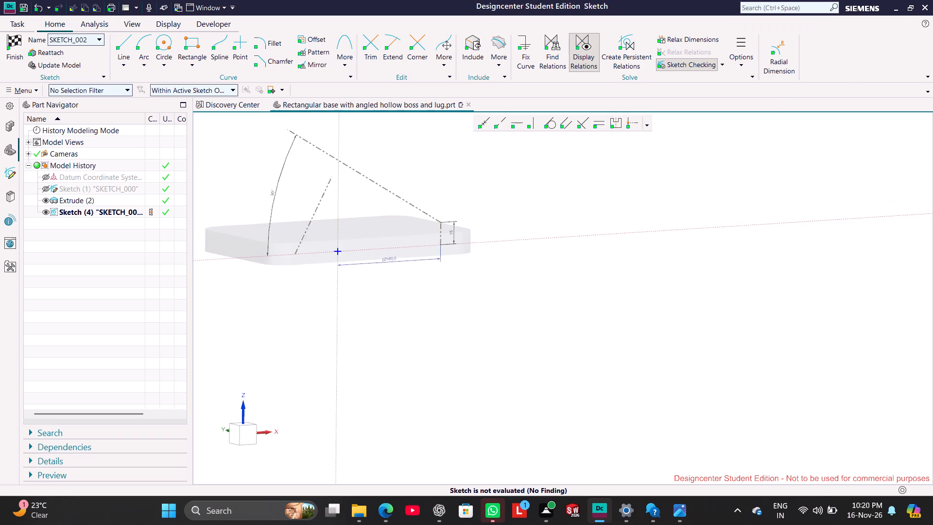
pyautogui.scroll(-3, 392, 258)
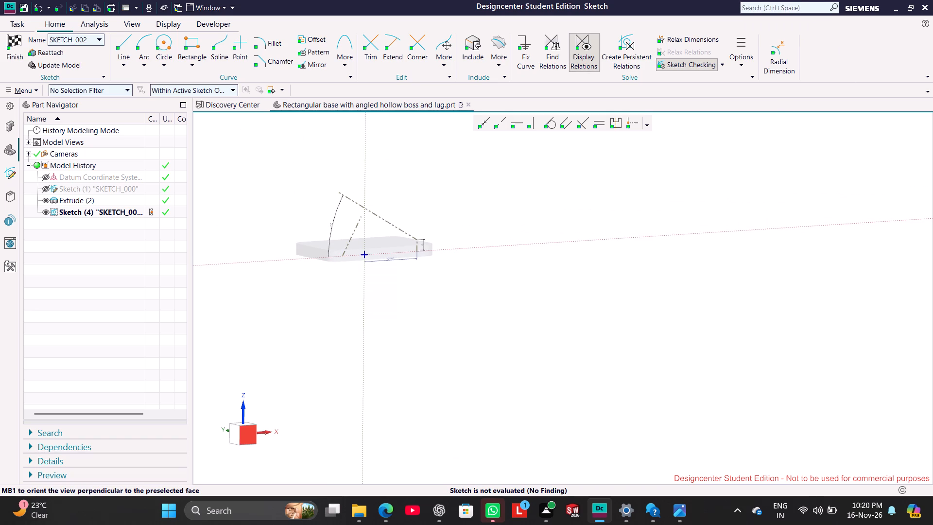
pyautogui.click(247, 440)
pyautogui.scroll(4, 331, 198)
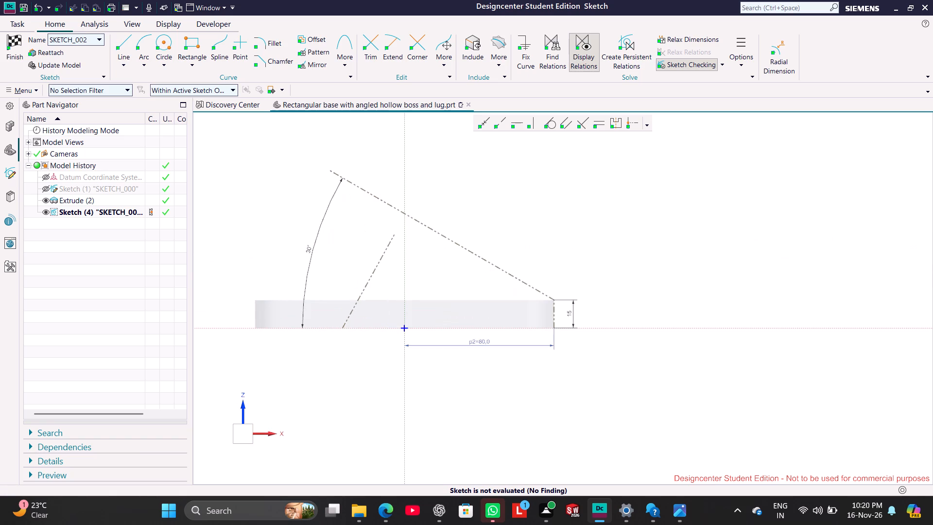
pyautogui.scroll(1, 378, 269)
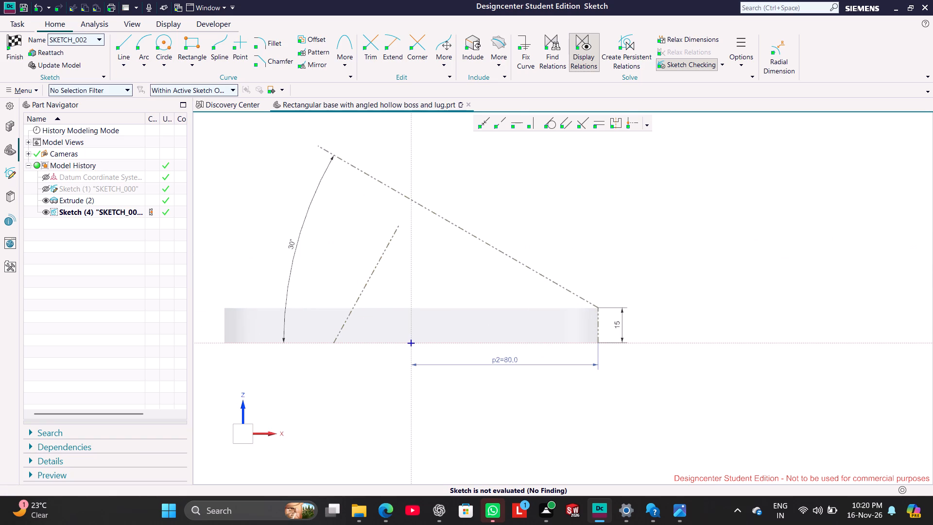
pyautogui.rightClick(557, 201)
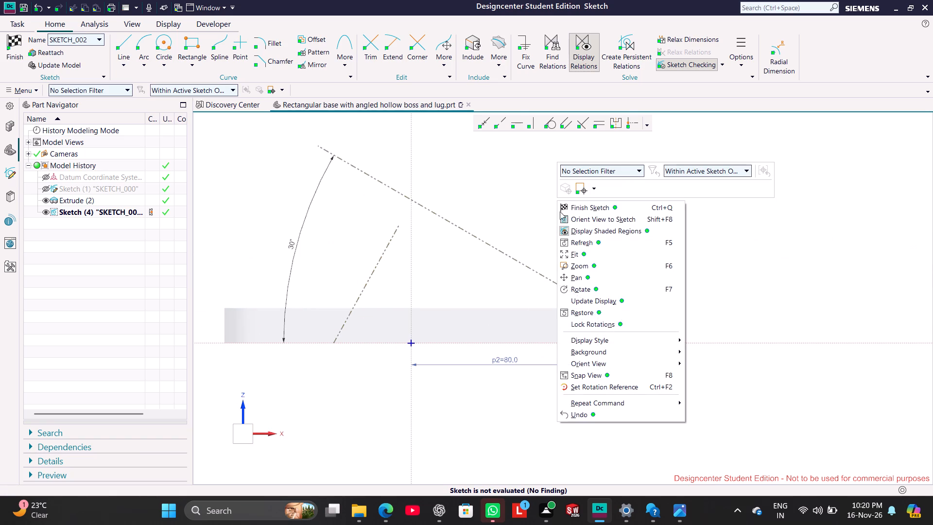
pyautogui.click(531, 210)
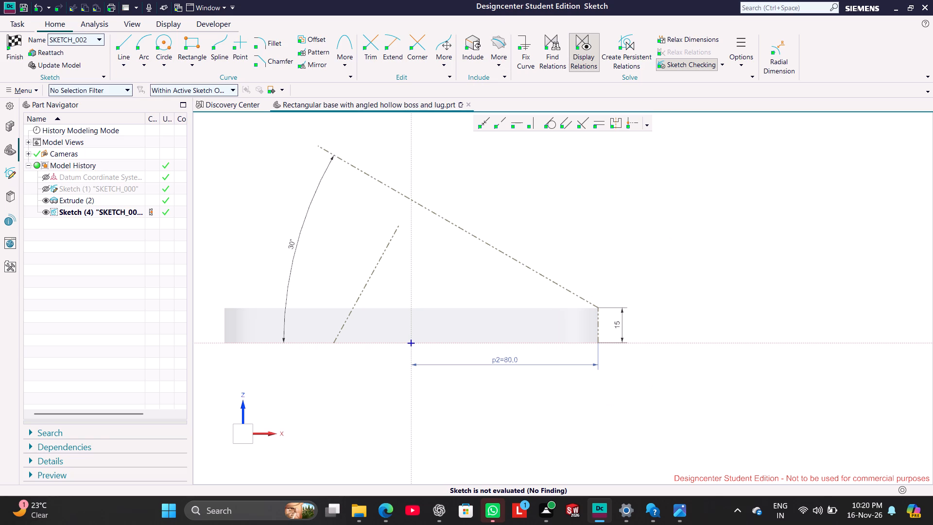
pyautogui.click(683, 504)
pyautogui.click(326, 241)
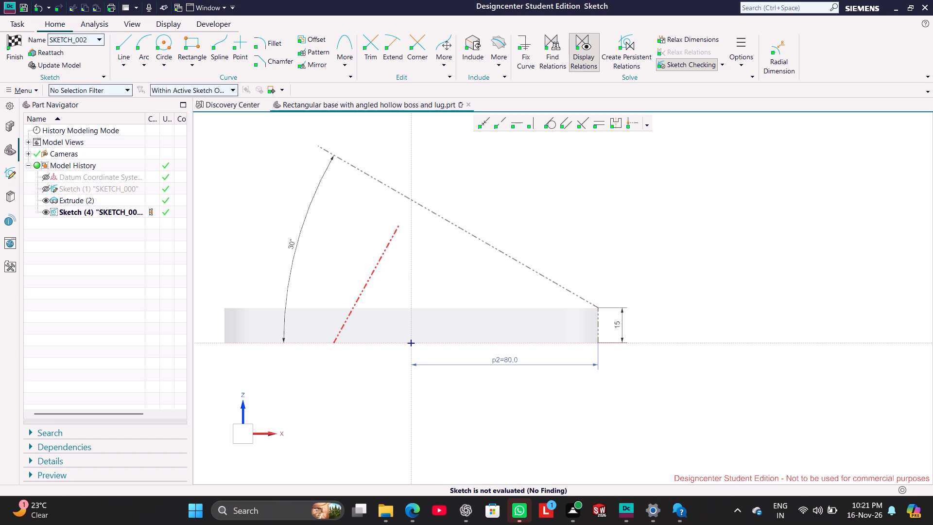
pyautogui.moveTo(398, 225); pyautogui.dragTo(429, 175)
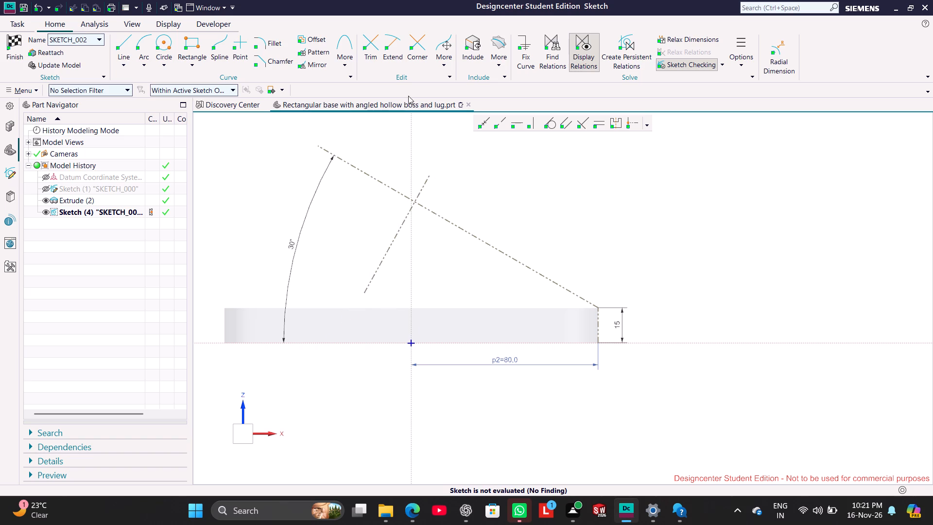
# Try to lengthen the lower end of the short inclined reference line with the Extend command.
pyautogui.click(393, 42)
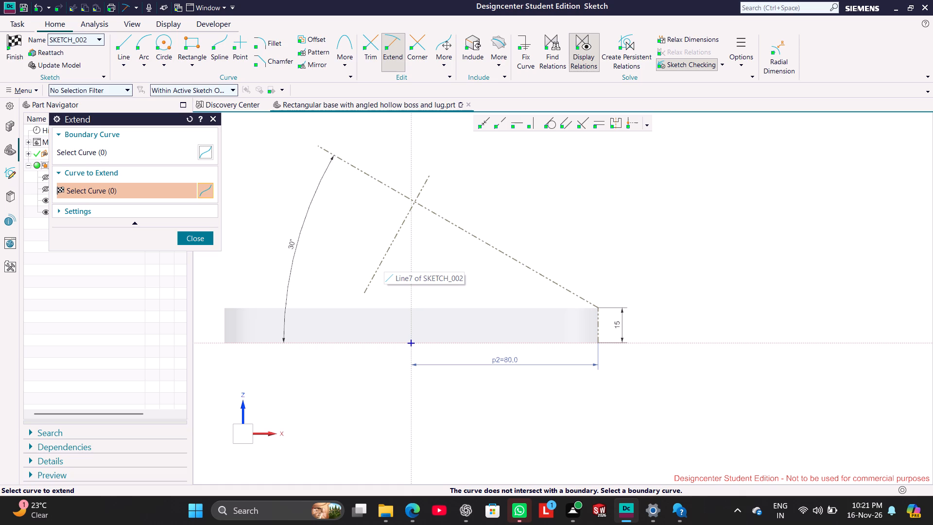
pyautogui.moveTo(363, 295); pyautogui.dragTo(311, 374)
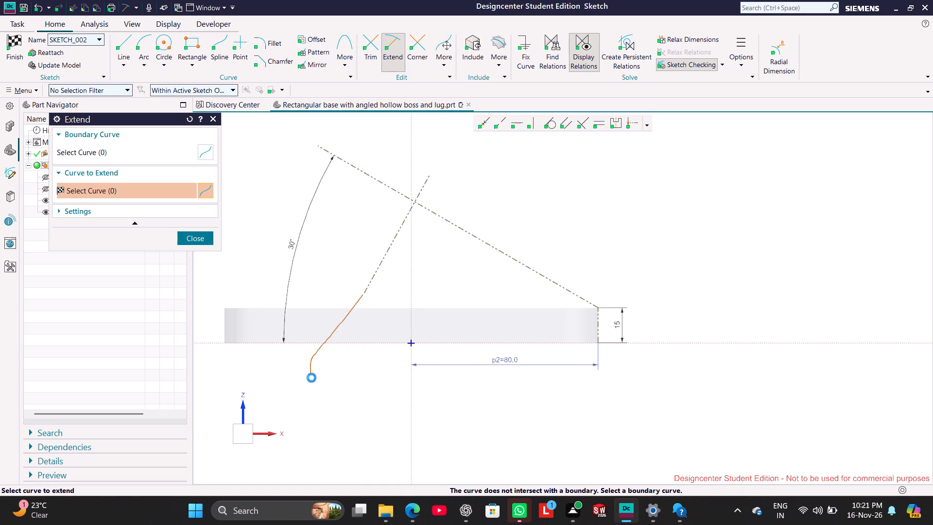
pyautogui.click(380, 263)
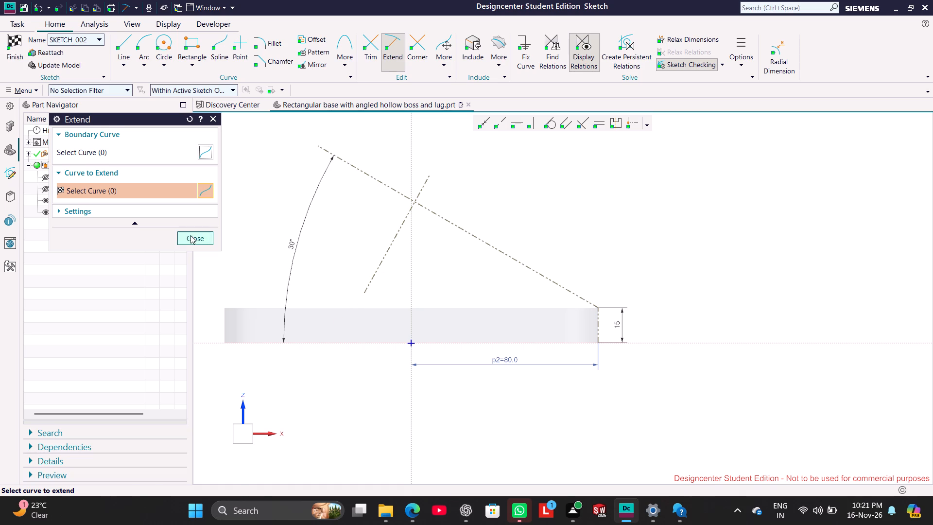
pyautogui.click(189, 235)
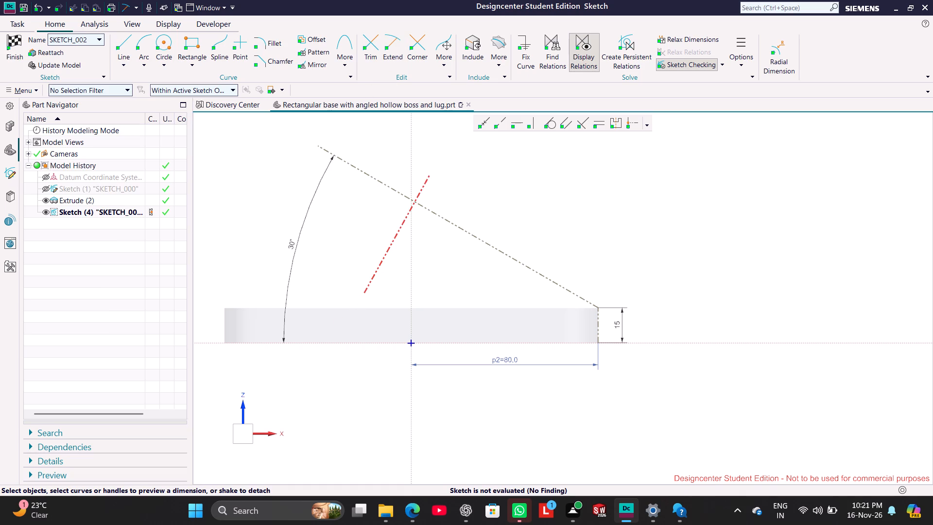
# Stretch the inclined reference line's lower endpoint down past the horizontal axis, just below the plate's bottom edge.
pyautogui.moveTo(363, 293); pyautogui.dragTo(346, 320)
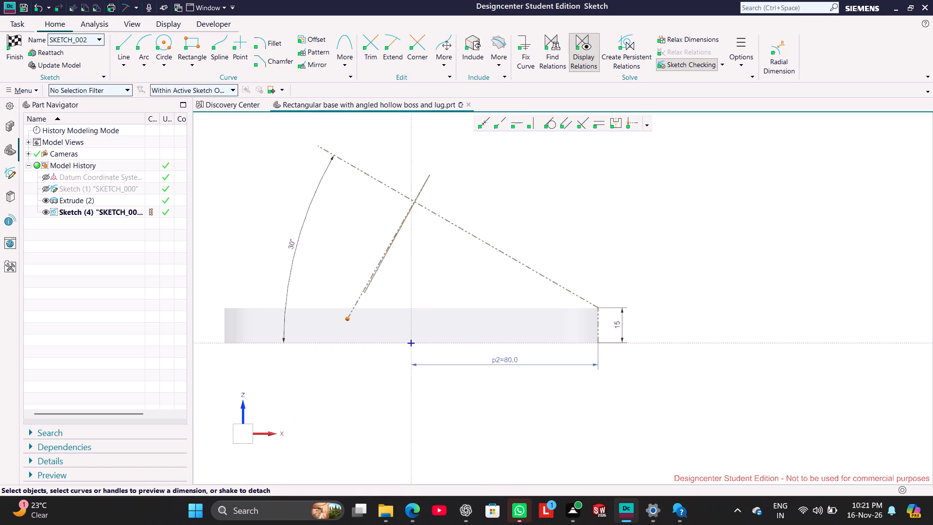
pyautogui.moveTo(346, 320); pyautogui.dragTo(332, 359)
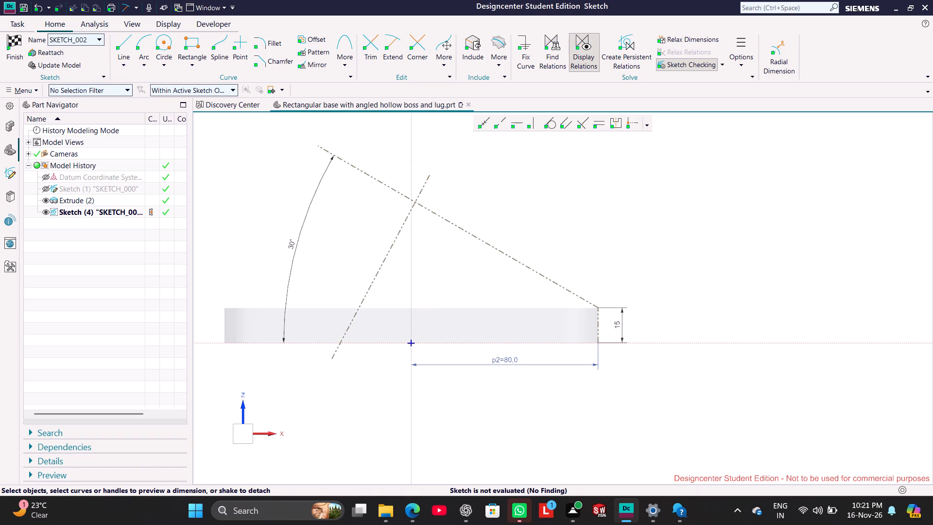
pyautogui.click(342, 415)
# Dimension the perpendicular distance from the plate's upper end corner to the crossing inclined reference line and set it to 100.
pyautogui.click(598, 305)
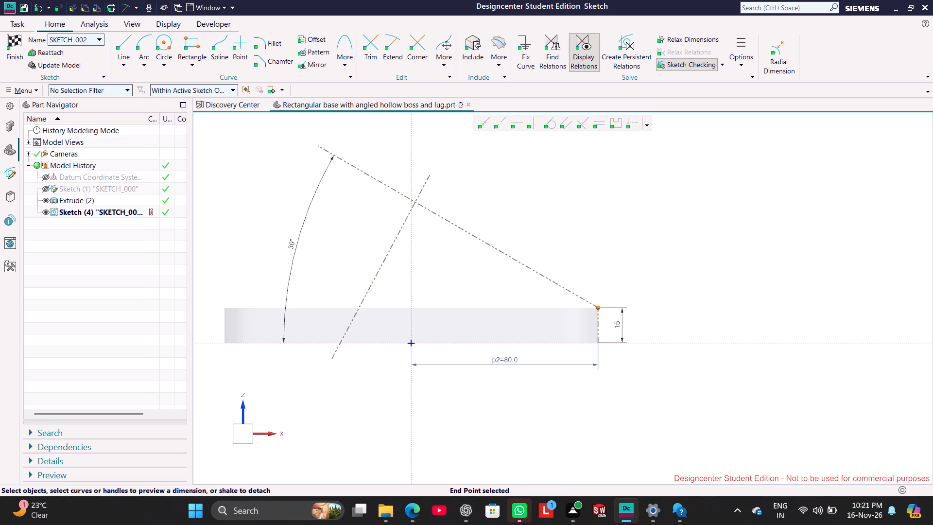
pyautogui.click(419, 199)
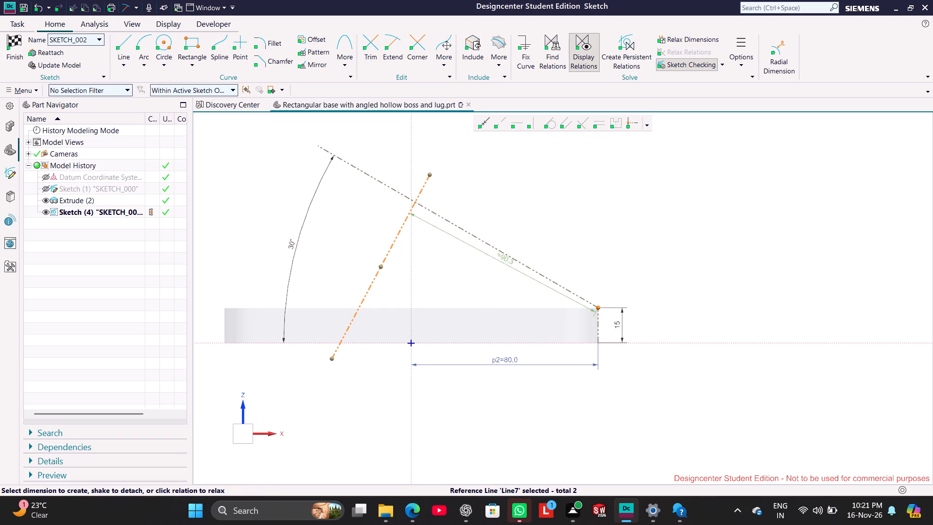
pyautogui.moveTo(505, 260); pyautogui.dragTo(527, 206)
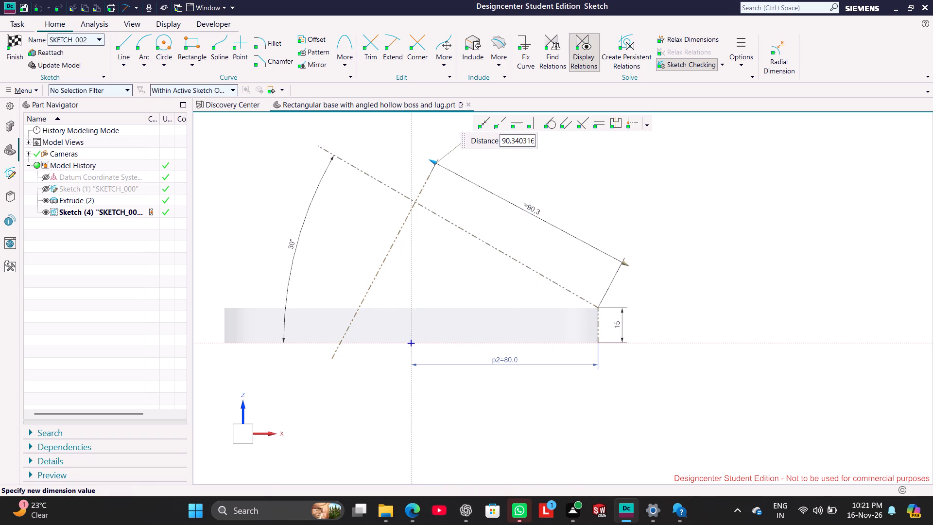
pyautogui.doubleClick(529, 209)
pyautogui.doubleClick(531, 208)
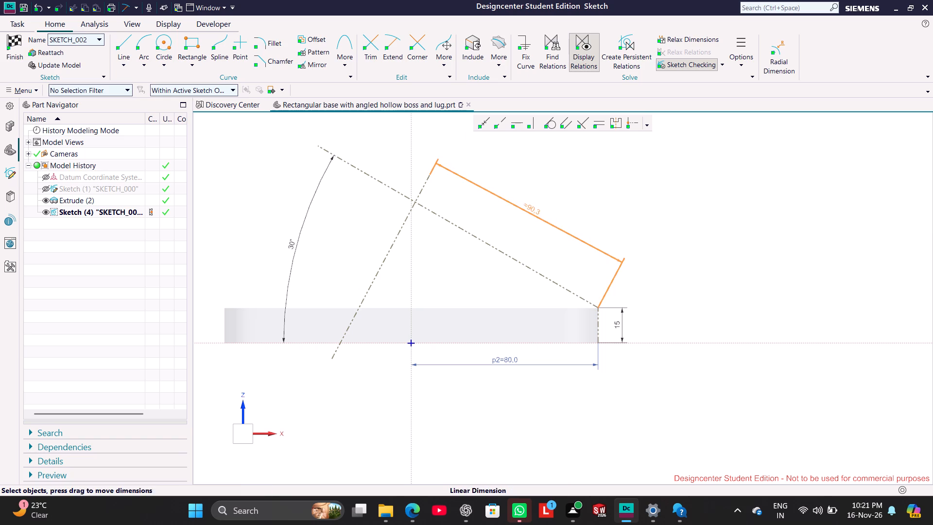
pyautogui.write('100')
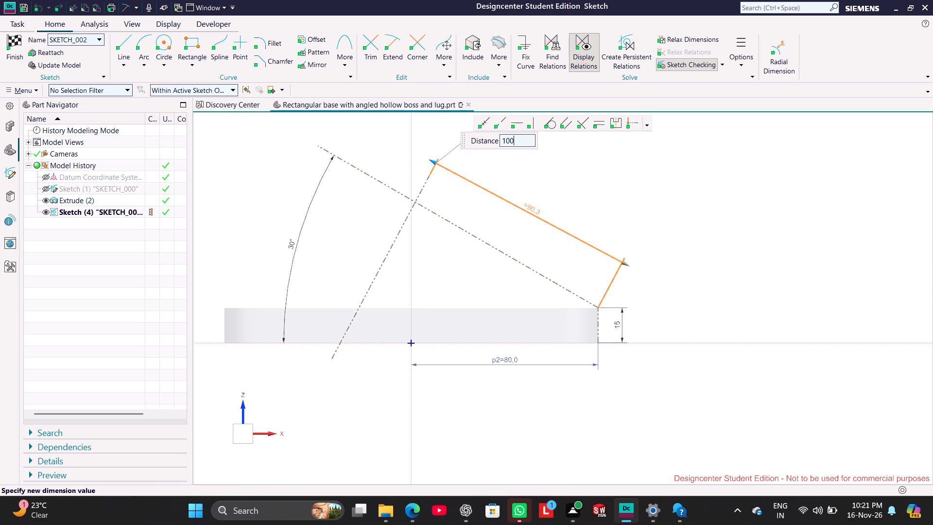
pyautogui.press('Return')
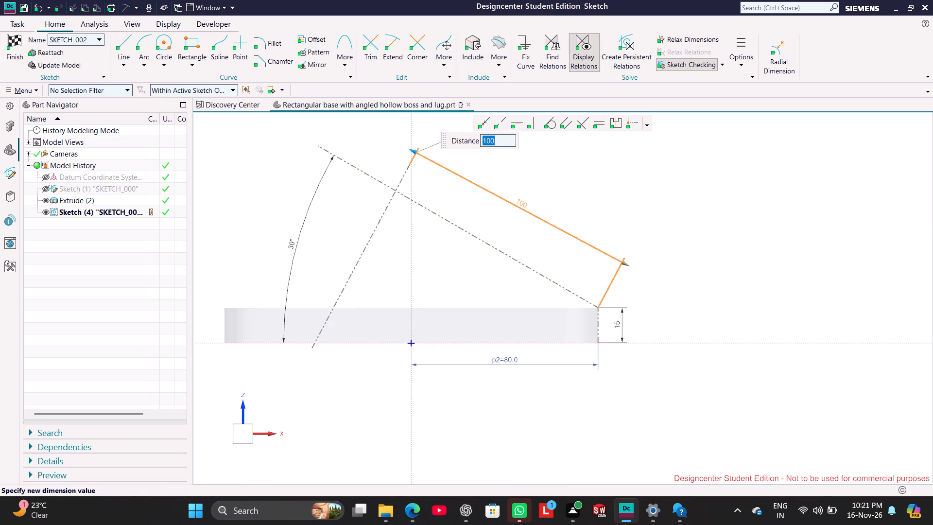
pyautogui.click(593, 198)
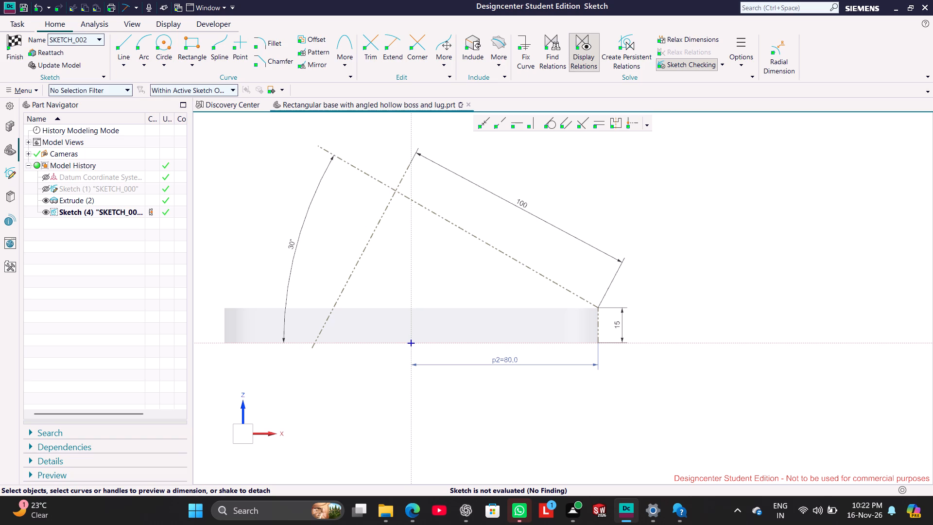
# Finish the boss reference sketch and return to the 3D model.
pyautogui.click(14, 48)
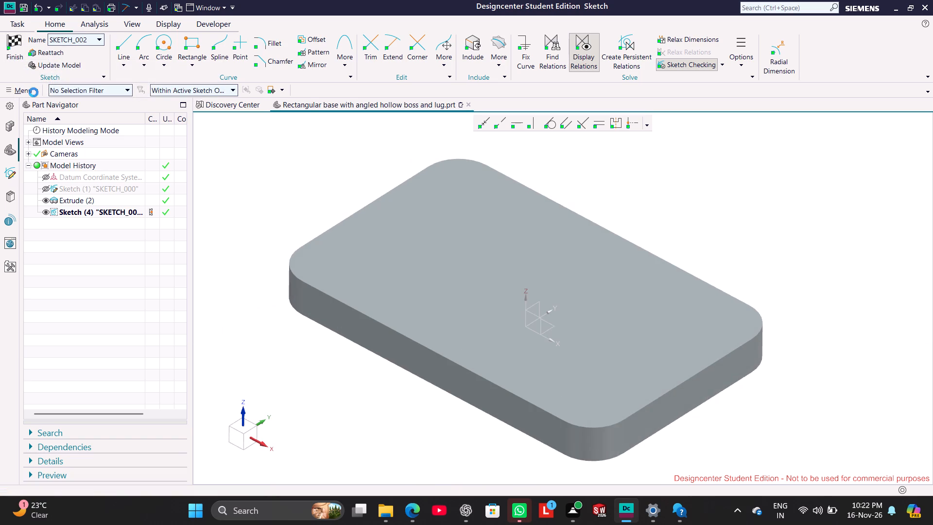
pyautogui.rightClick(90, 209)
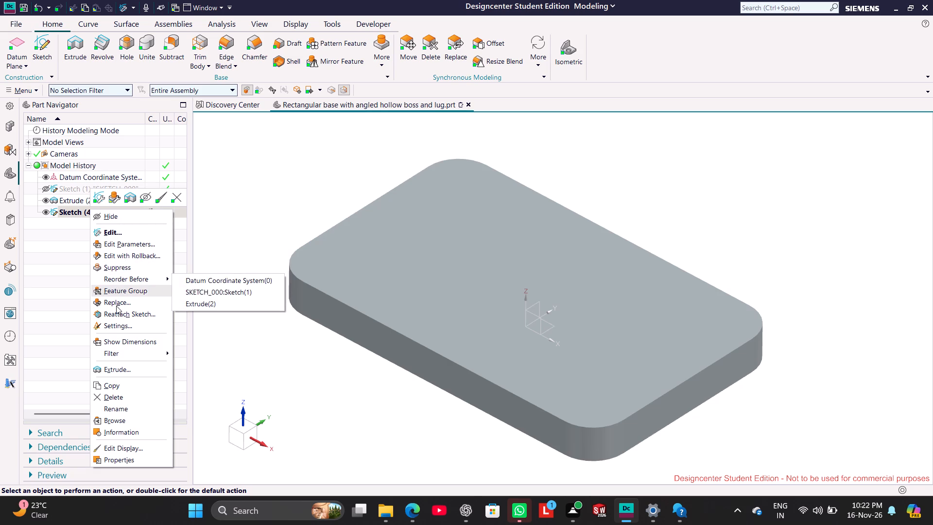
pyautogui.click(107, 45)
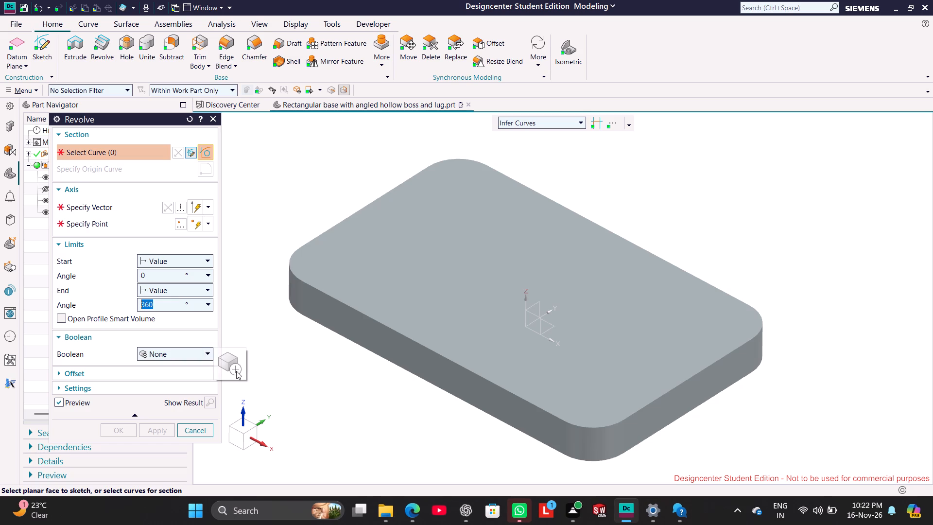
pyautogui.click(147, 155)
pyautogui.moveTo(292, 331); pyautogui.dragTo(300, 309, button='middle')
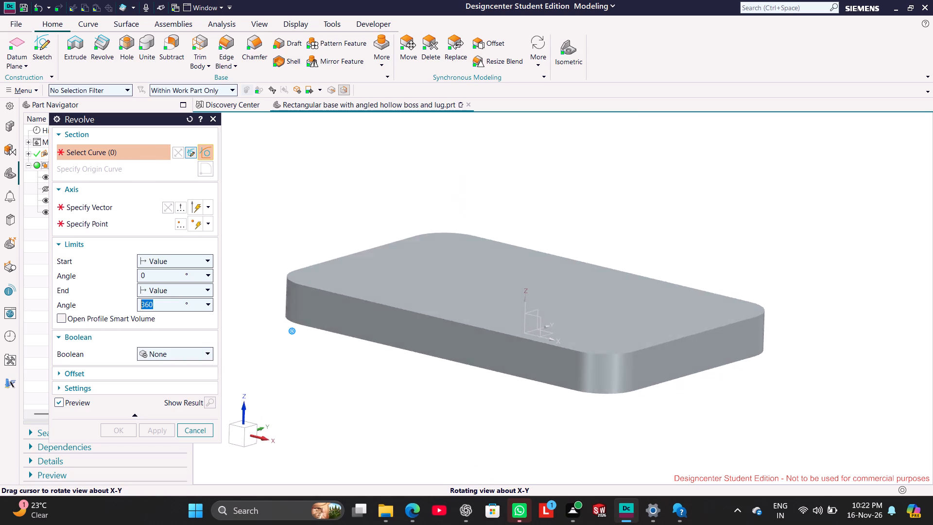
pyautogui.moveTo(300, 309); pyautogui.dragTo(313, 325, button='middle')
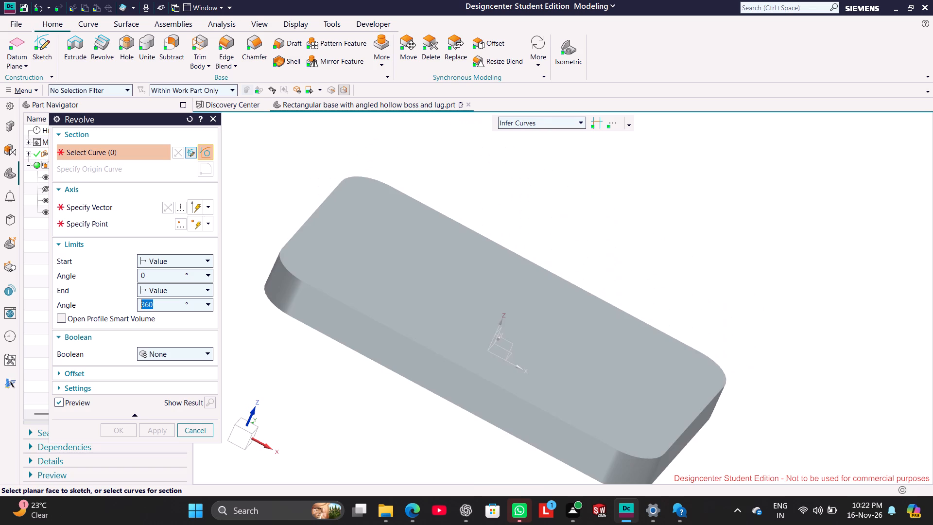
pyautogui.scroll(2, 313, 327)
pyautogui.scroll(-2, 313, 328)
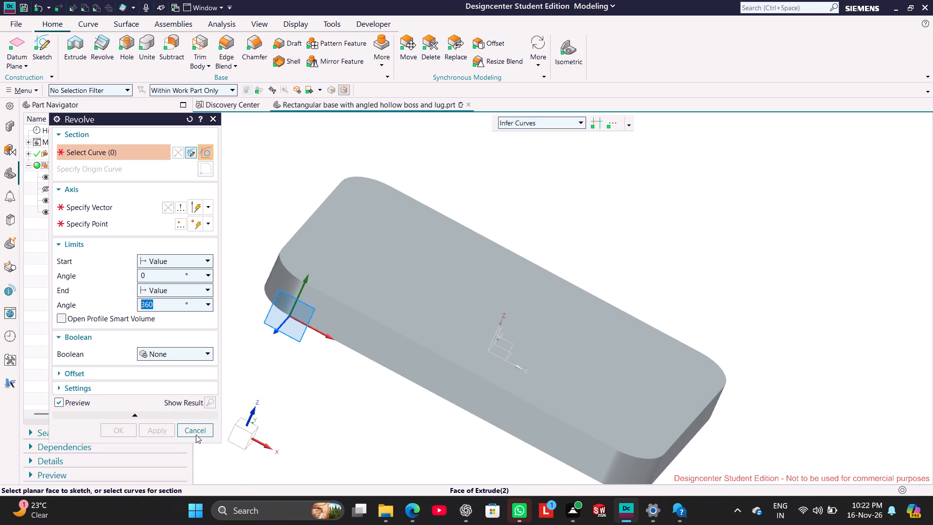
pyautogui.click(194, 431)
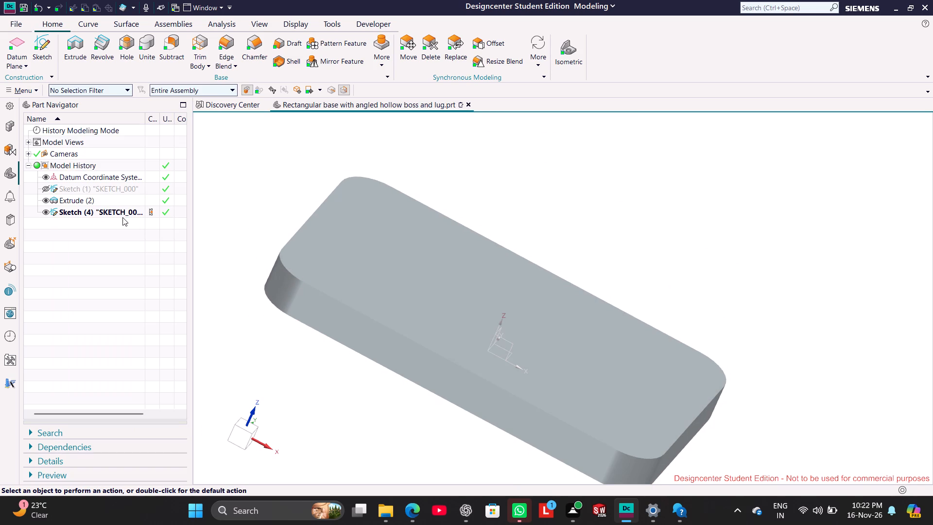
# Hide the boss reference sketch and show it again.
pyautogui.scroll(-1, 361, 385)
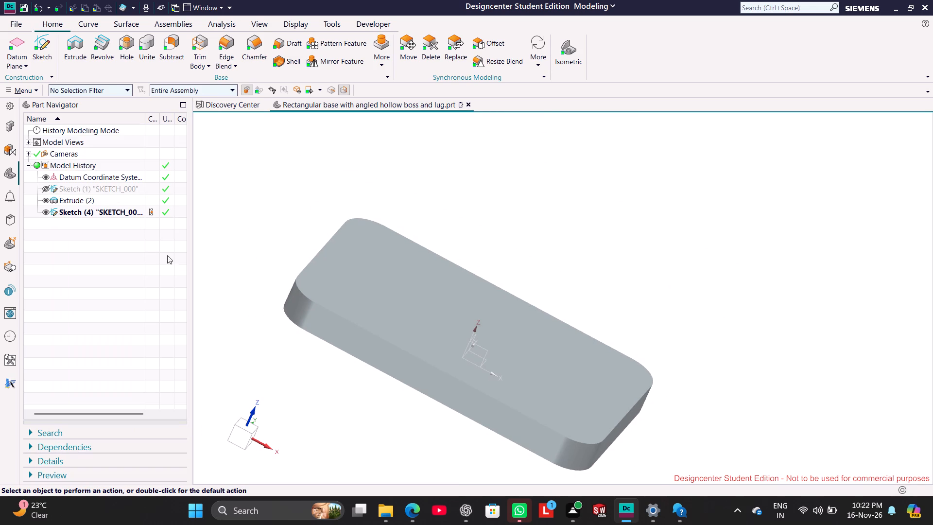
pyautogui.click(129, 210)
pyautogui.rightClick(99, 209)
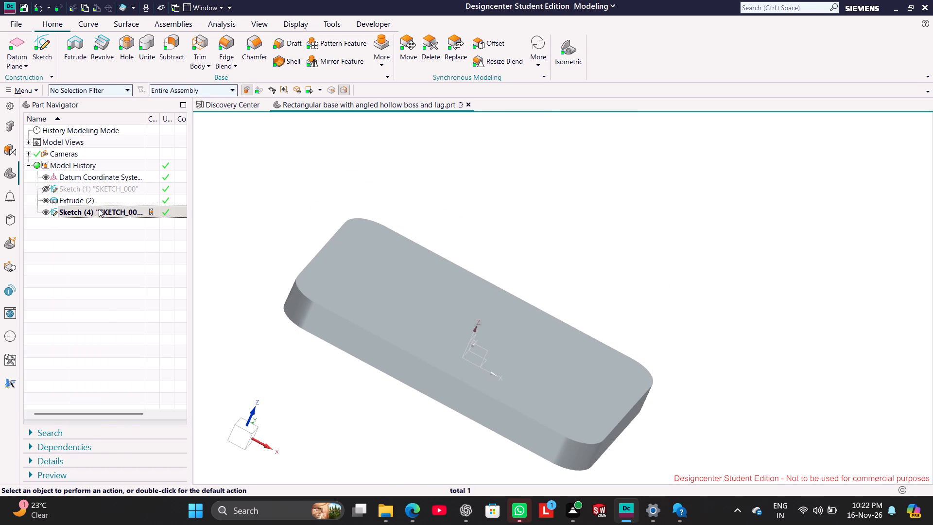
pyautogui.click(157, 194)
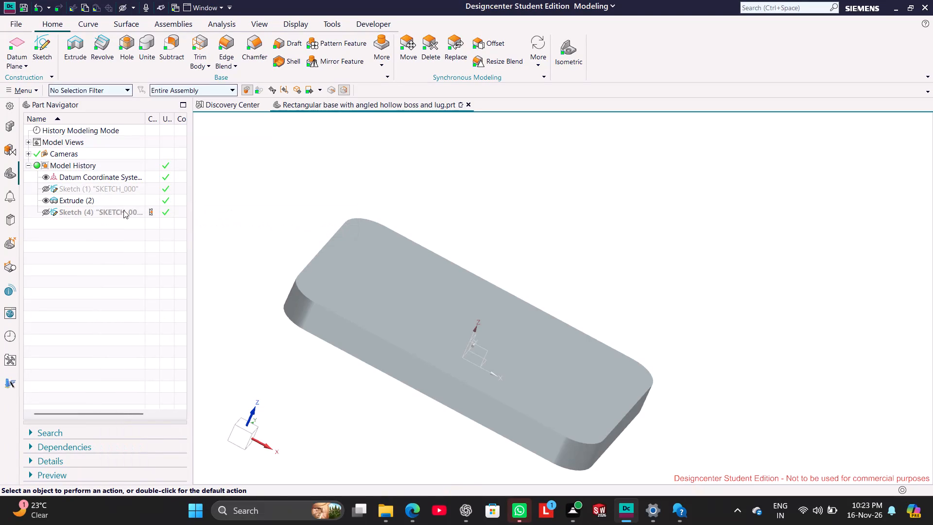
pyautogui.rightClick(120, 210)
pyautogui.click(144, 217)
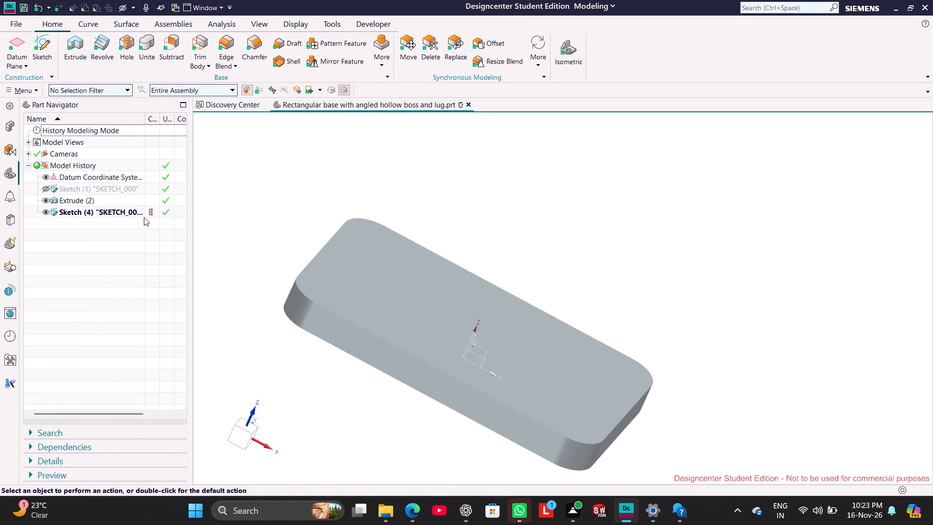
# Reopen the boss reference sketch to examine its inclined lines and dimensions, and return to the 3D model.
pyautogui.click(91, 213)
pyautogui.doubleClick(91, 213)
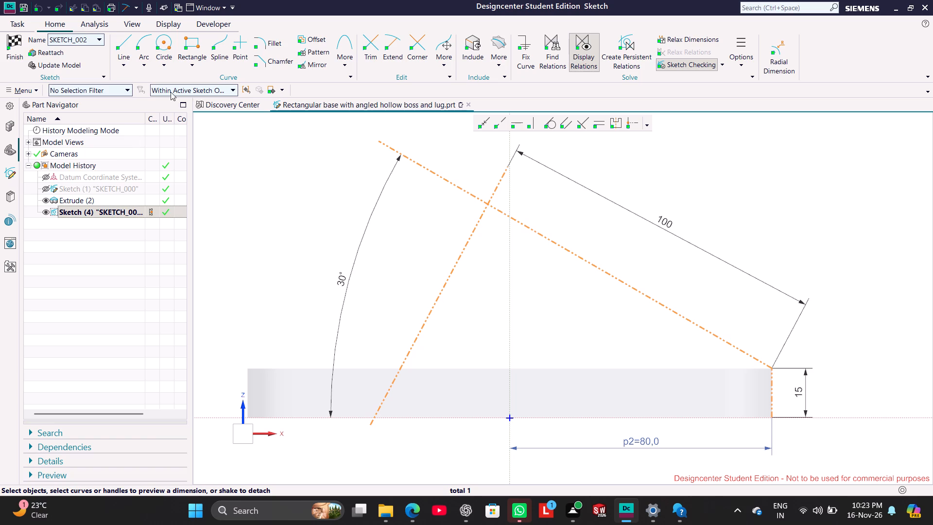
pyautogui.click(19, 42)
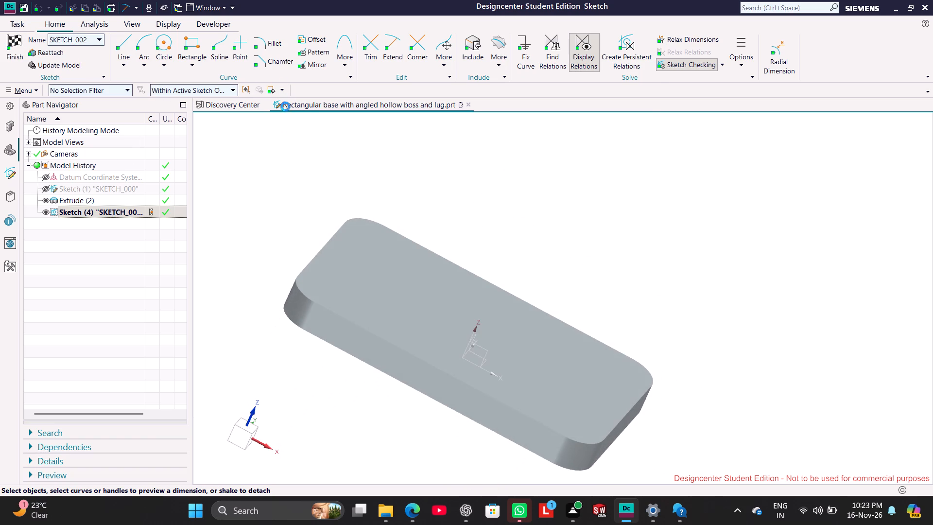
pyautogui.click(106, 49)
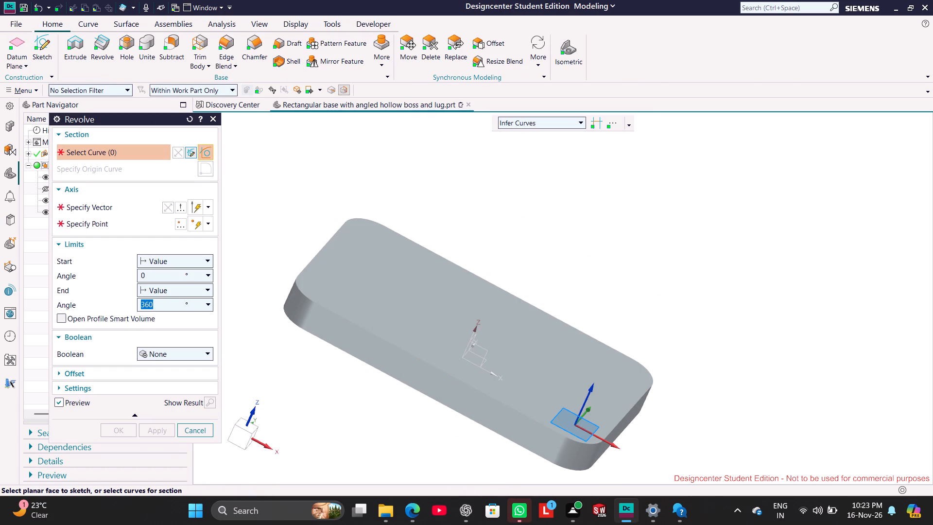
pyautogui.click(211, 116)
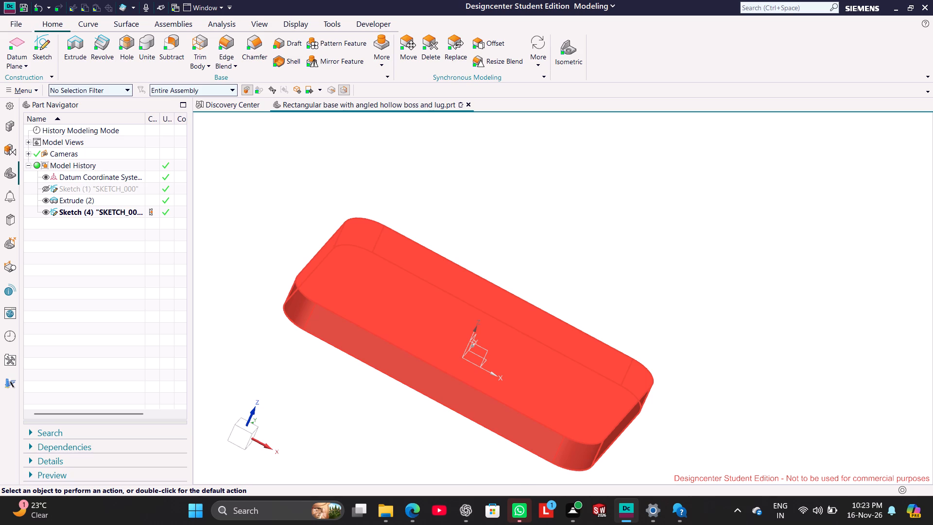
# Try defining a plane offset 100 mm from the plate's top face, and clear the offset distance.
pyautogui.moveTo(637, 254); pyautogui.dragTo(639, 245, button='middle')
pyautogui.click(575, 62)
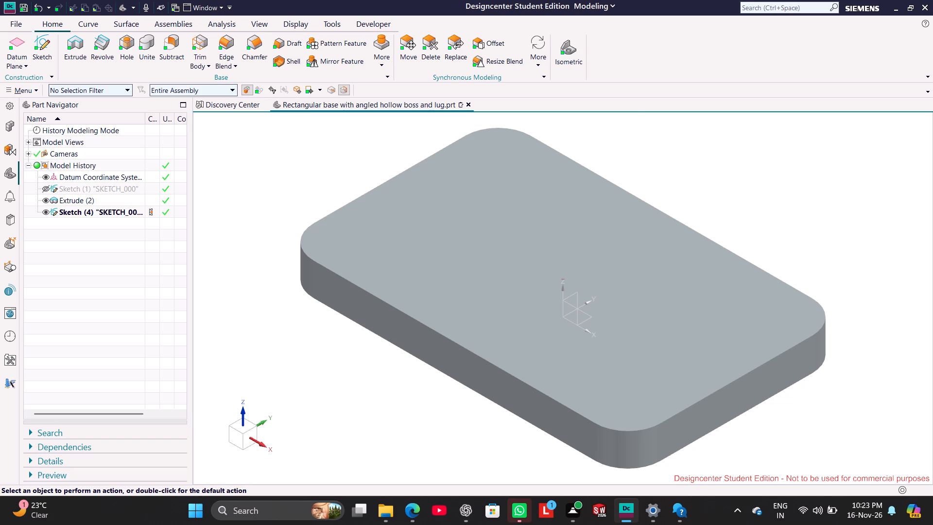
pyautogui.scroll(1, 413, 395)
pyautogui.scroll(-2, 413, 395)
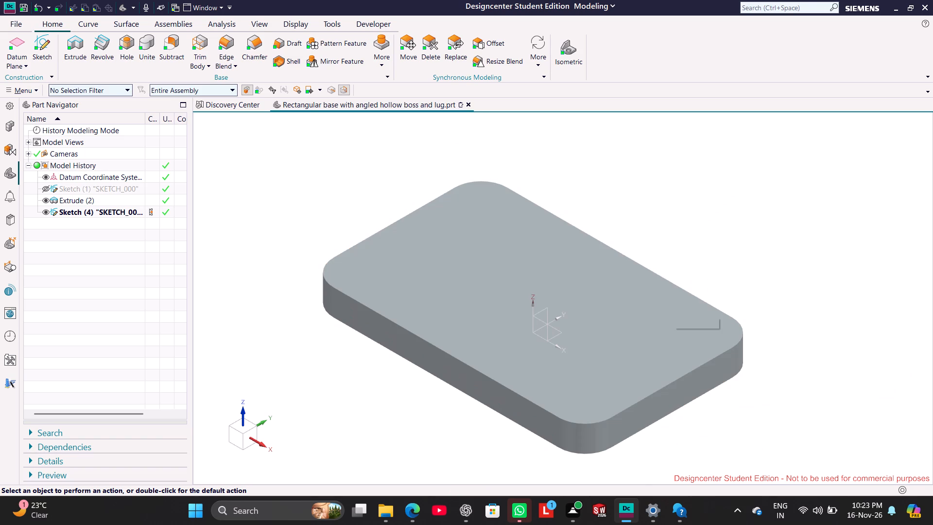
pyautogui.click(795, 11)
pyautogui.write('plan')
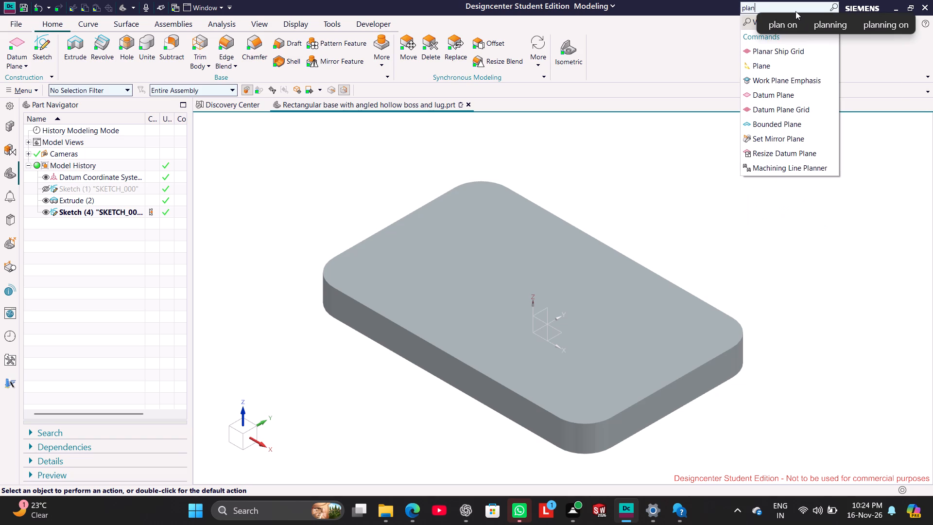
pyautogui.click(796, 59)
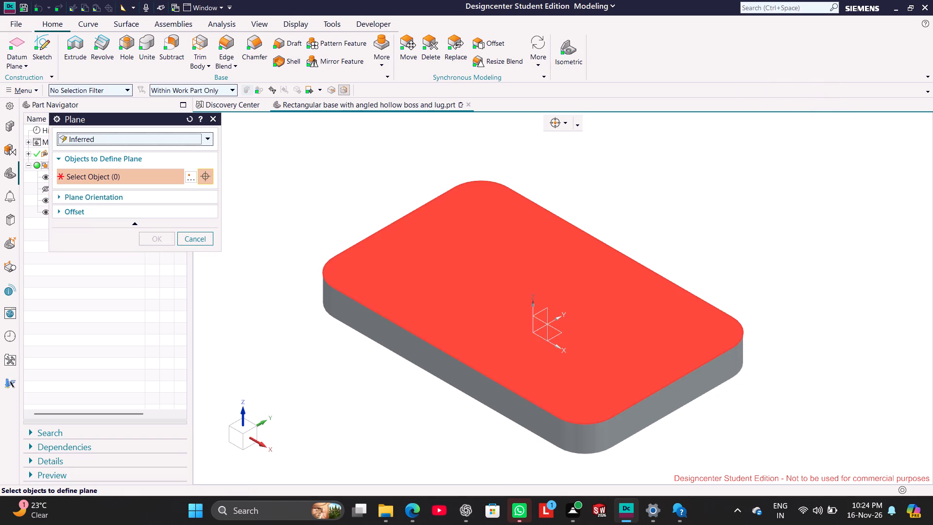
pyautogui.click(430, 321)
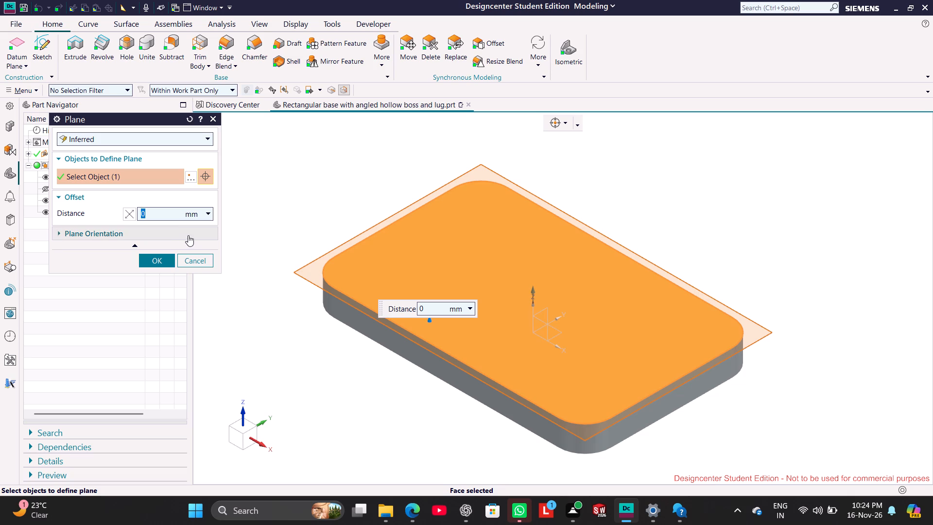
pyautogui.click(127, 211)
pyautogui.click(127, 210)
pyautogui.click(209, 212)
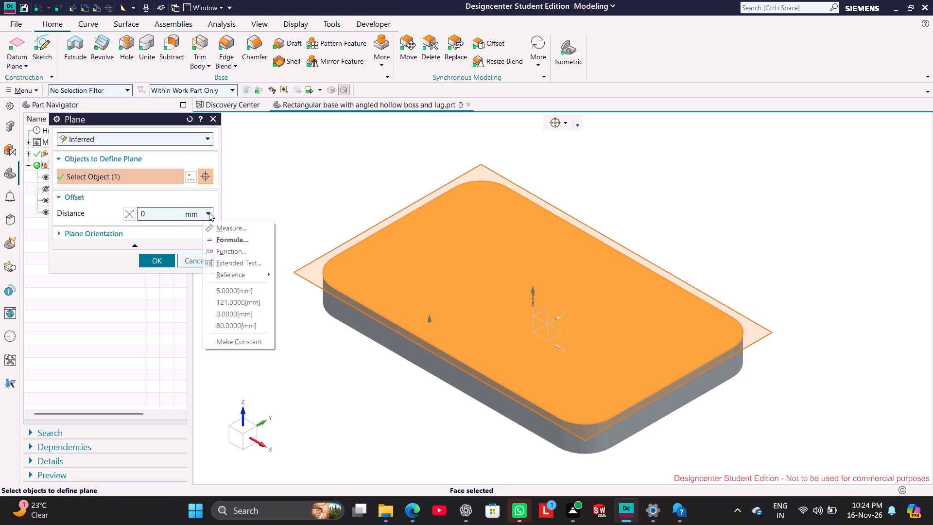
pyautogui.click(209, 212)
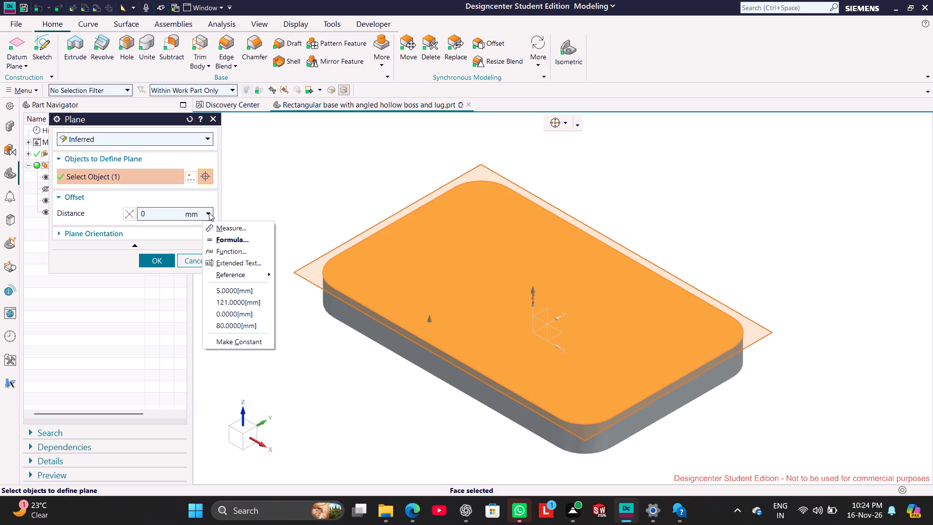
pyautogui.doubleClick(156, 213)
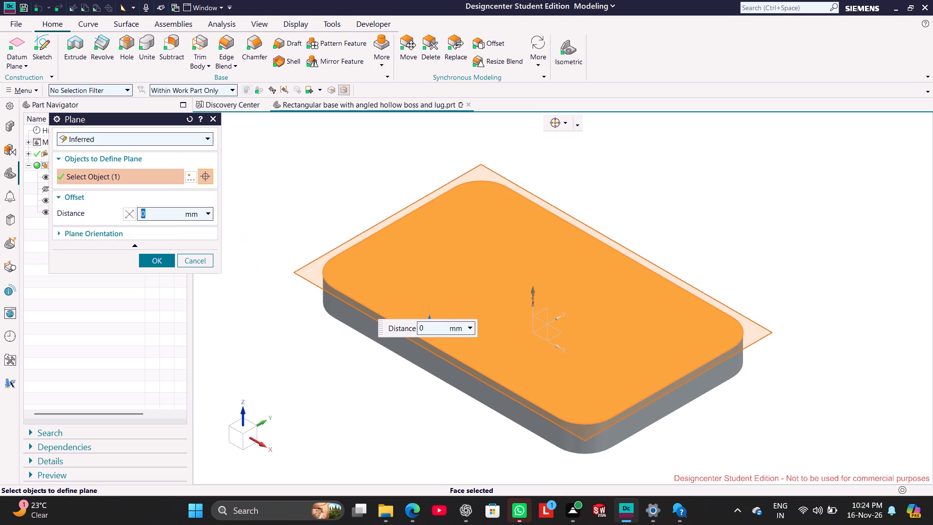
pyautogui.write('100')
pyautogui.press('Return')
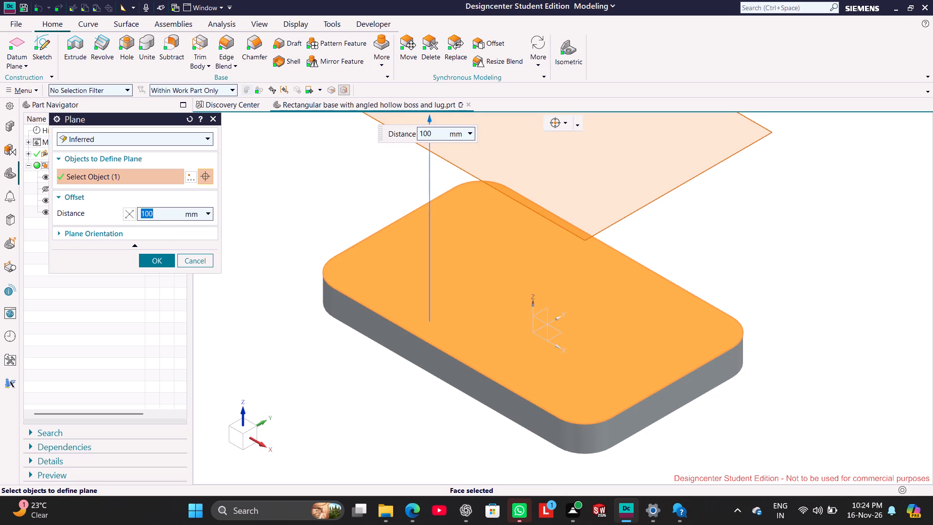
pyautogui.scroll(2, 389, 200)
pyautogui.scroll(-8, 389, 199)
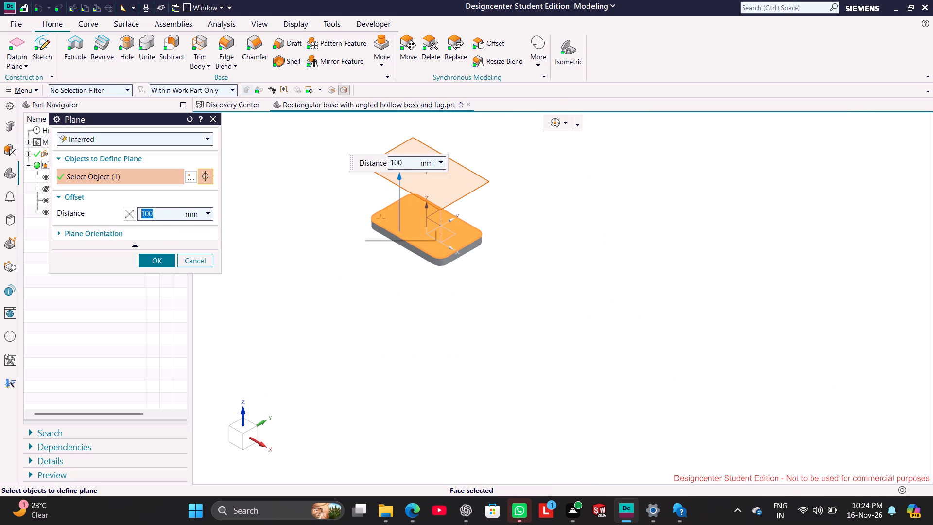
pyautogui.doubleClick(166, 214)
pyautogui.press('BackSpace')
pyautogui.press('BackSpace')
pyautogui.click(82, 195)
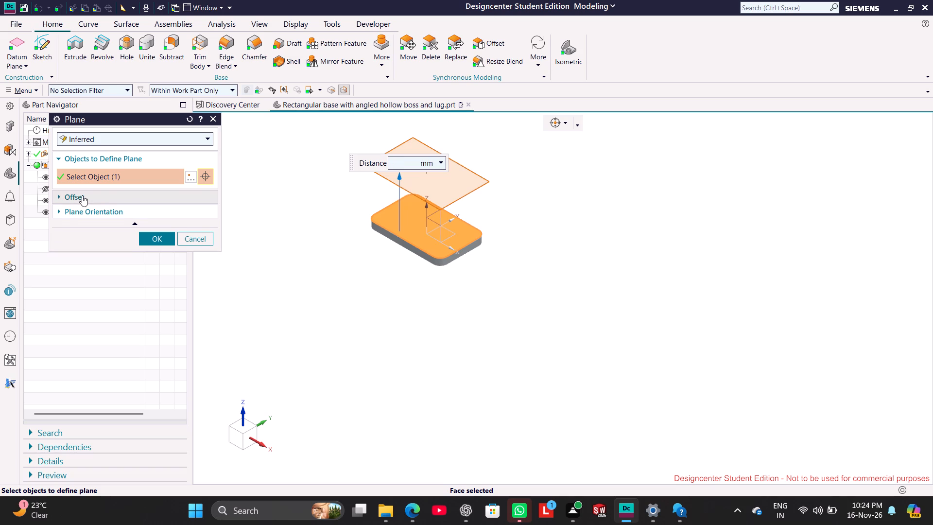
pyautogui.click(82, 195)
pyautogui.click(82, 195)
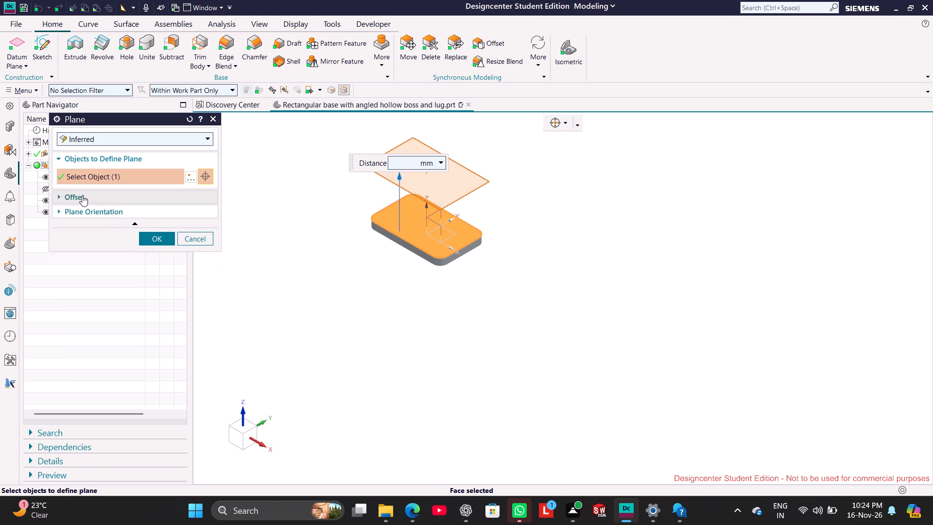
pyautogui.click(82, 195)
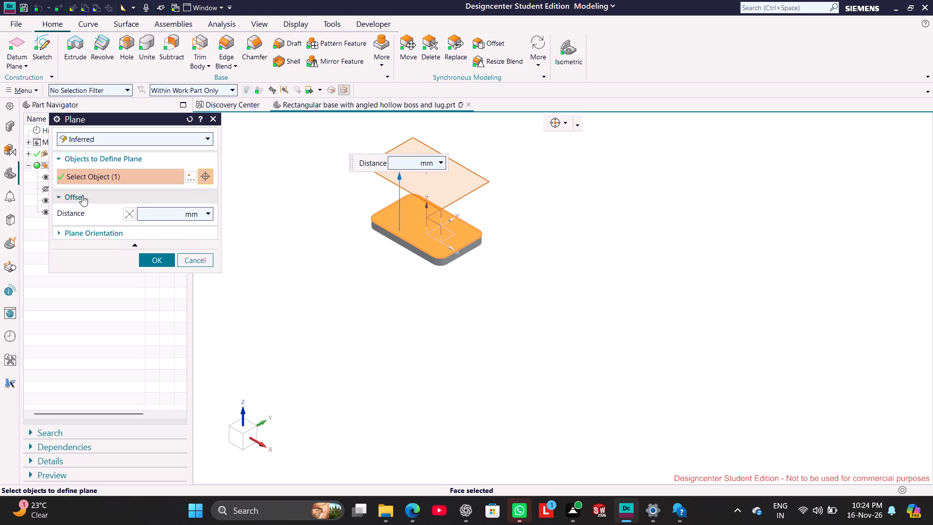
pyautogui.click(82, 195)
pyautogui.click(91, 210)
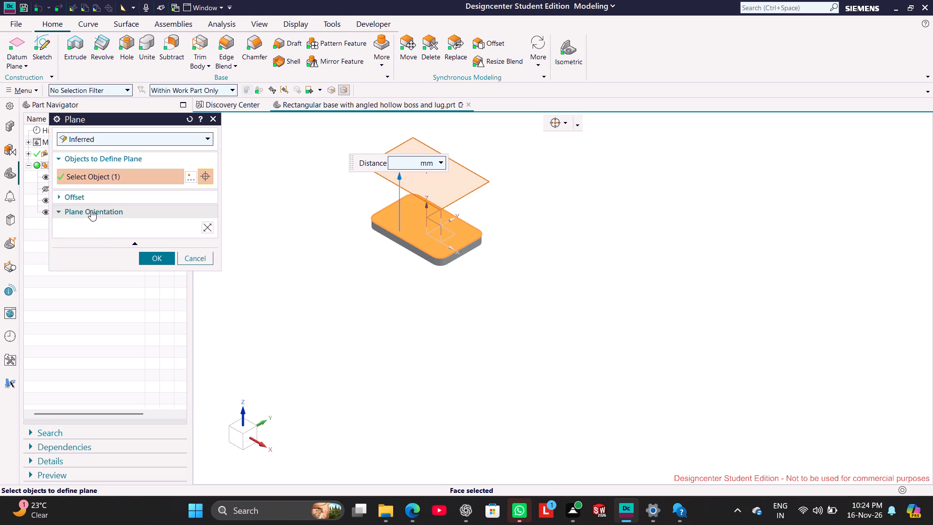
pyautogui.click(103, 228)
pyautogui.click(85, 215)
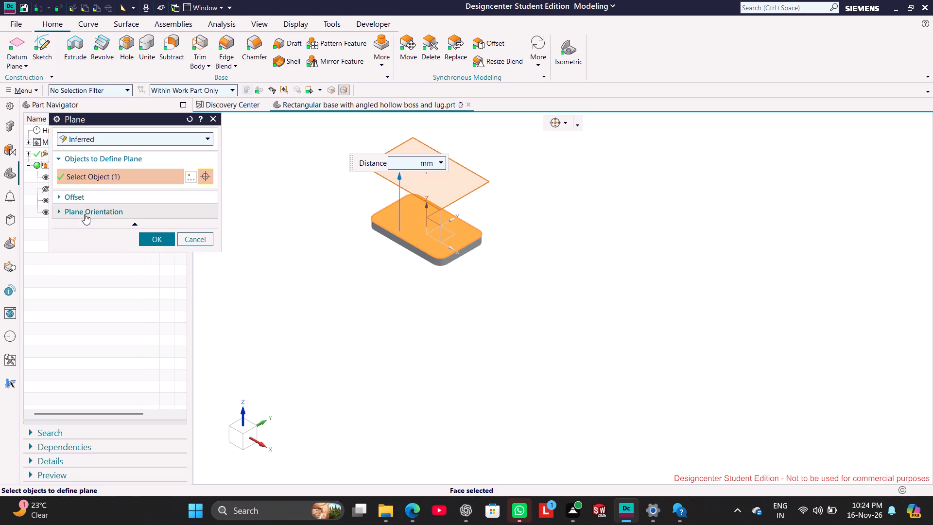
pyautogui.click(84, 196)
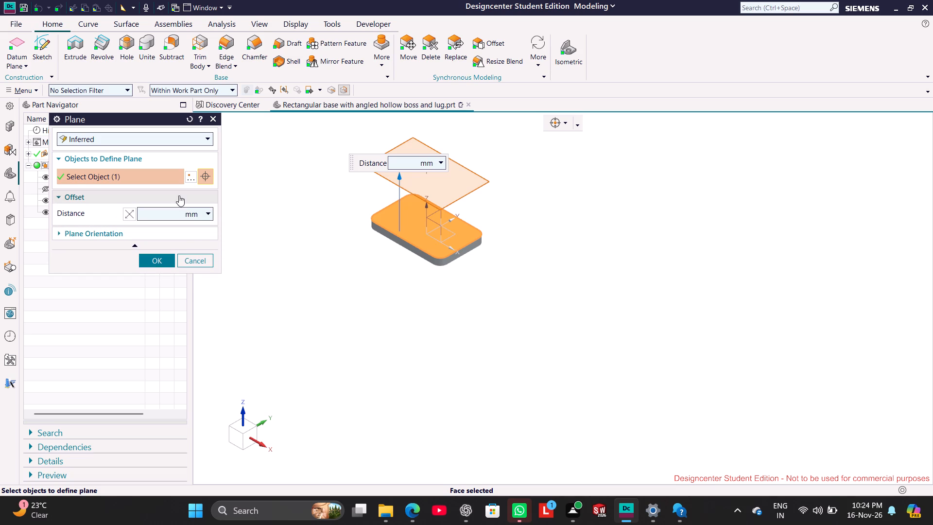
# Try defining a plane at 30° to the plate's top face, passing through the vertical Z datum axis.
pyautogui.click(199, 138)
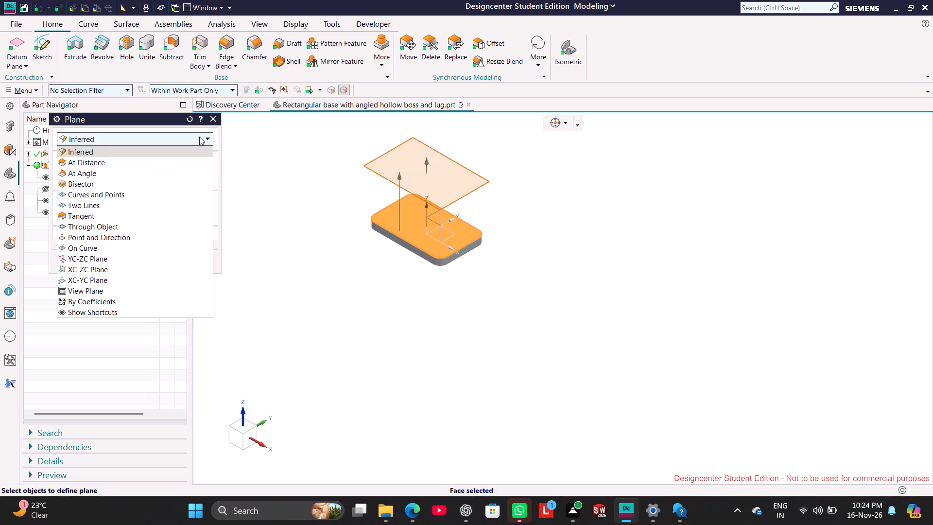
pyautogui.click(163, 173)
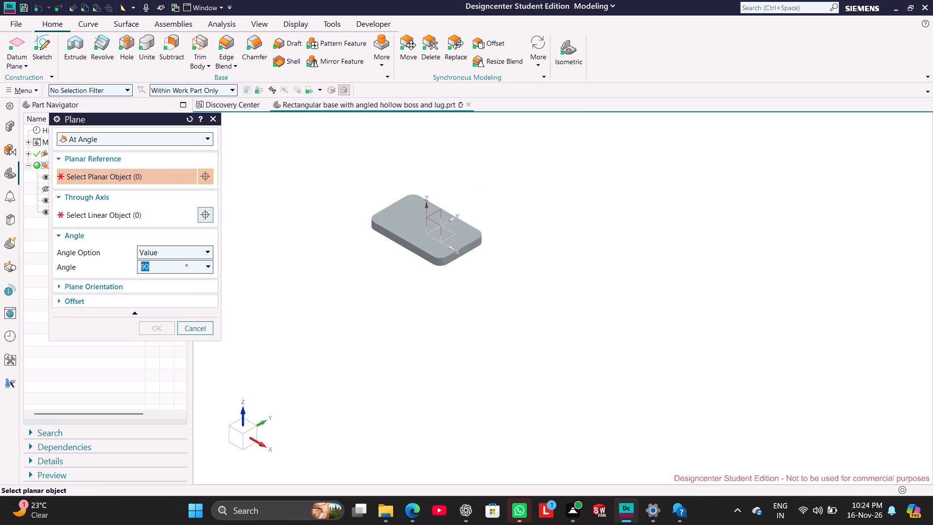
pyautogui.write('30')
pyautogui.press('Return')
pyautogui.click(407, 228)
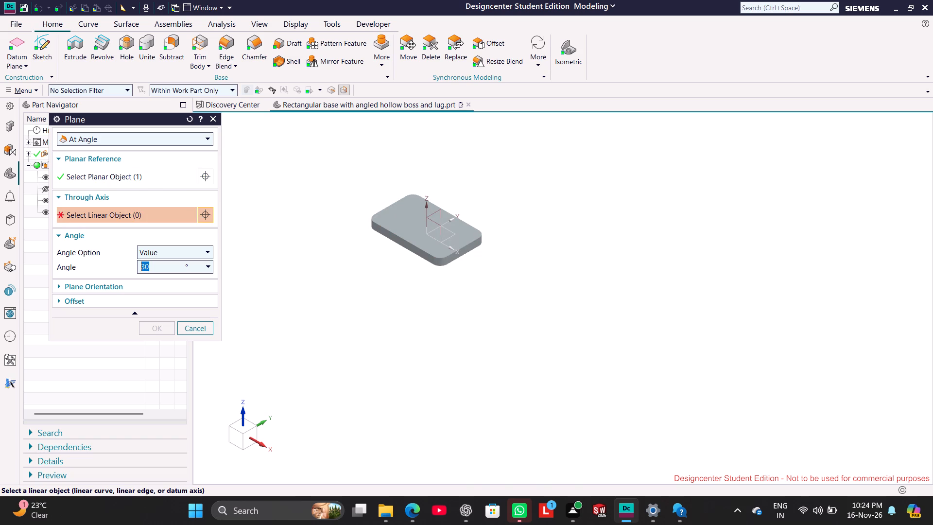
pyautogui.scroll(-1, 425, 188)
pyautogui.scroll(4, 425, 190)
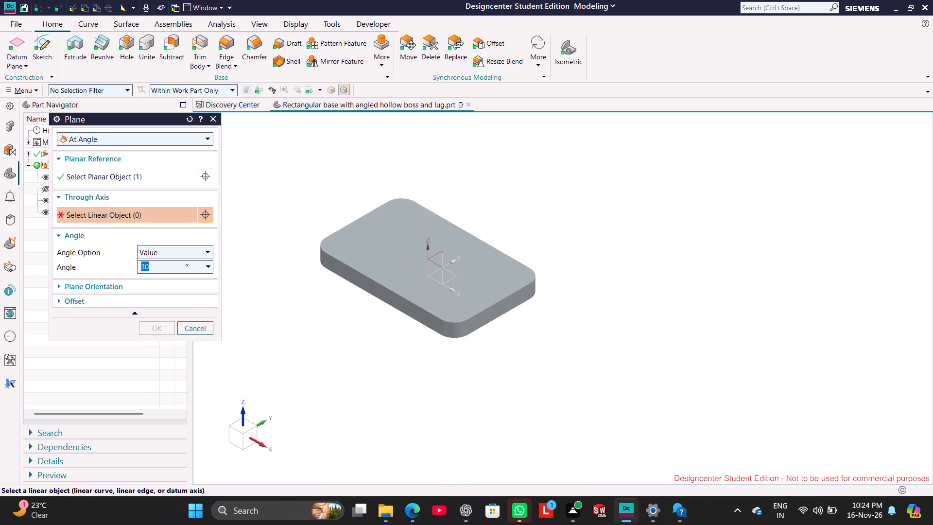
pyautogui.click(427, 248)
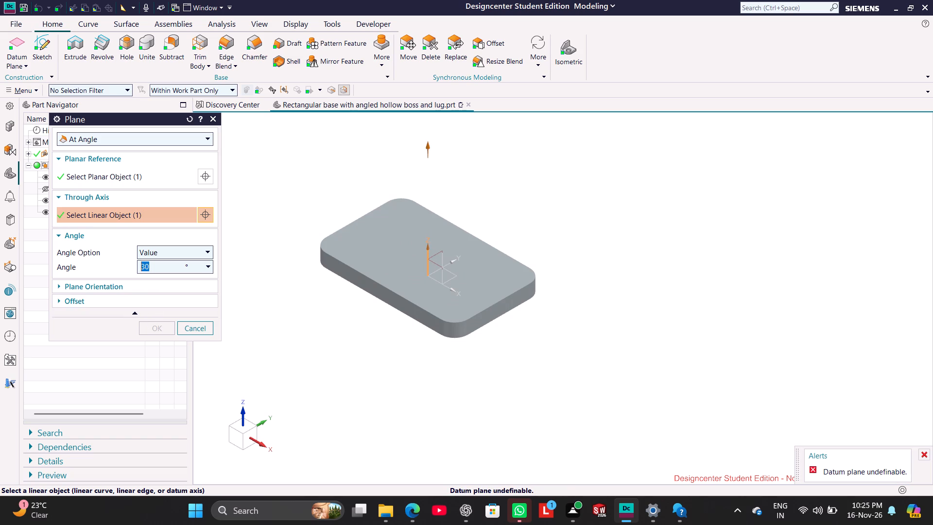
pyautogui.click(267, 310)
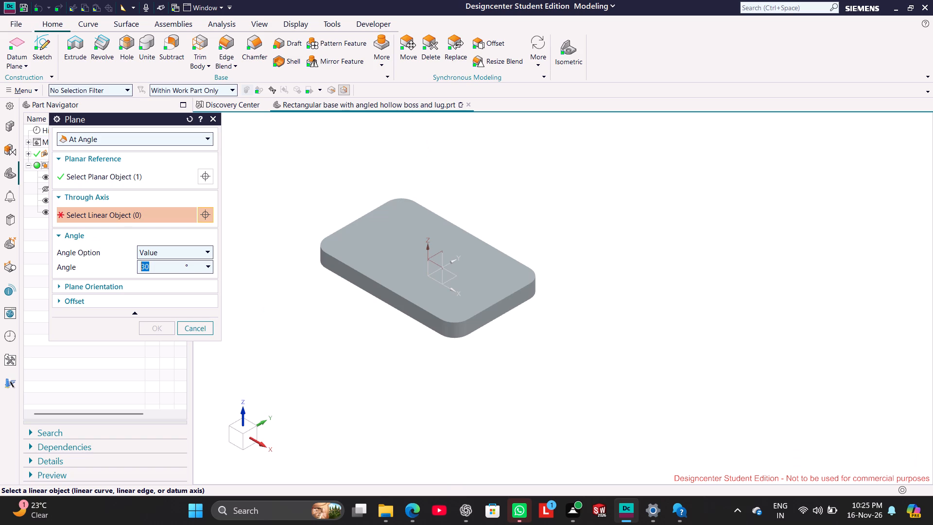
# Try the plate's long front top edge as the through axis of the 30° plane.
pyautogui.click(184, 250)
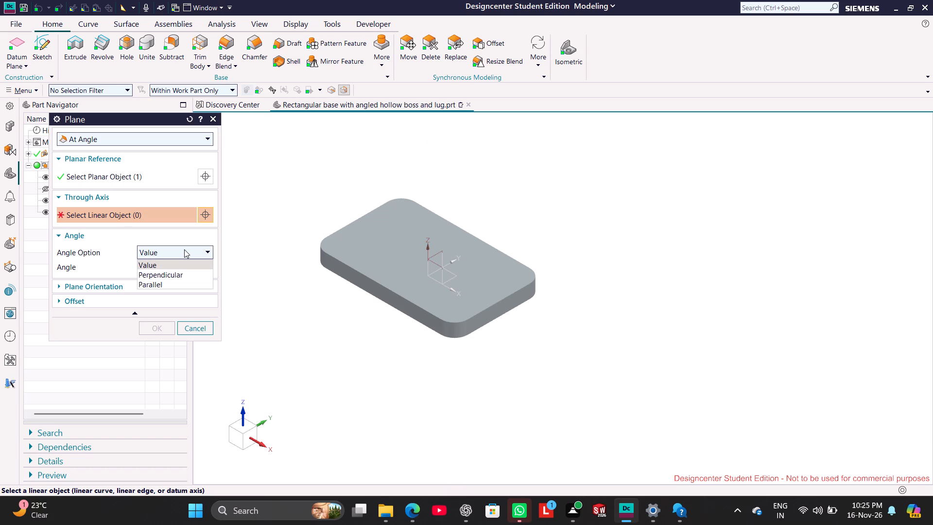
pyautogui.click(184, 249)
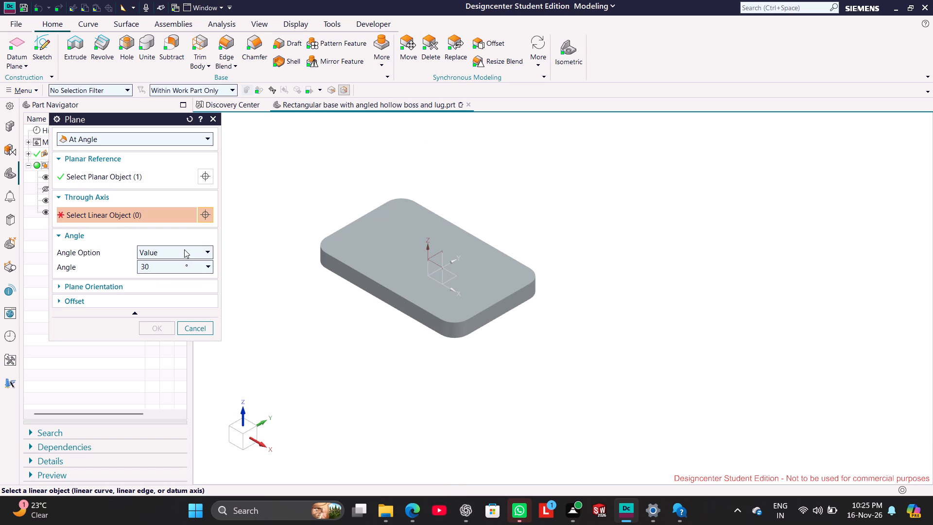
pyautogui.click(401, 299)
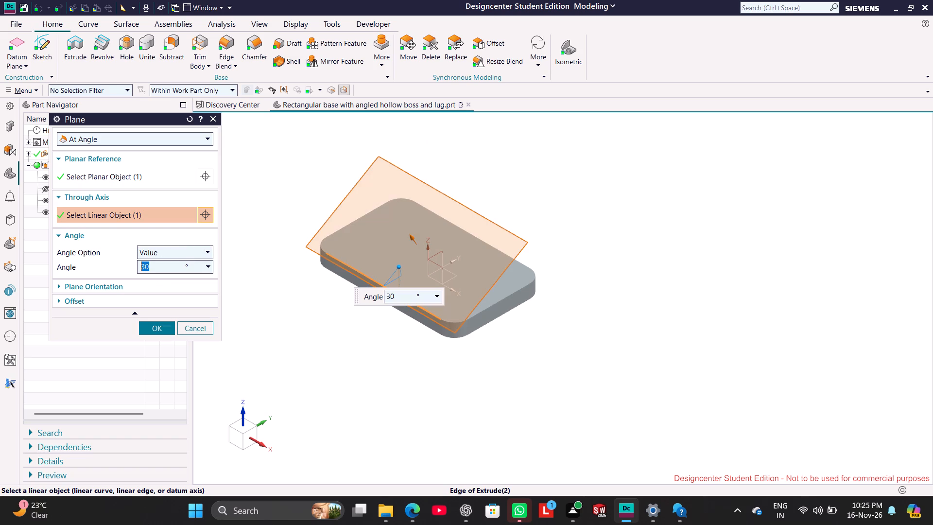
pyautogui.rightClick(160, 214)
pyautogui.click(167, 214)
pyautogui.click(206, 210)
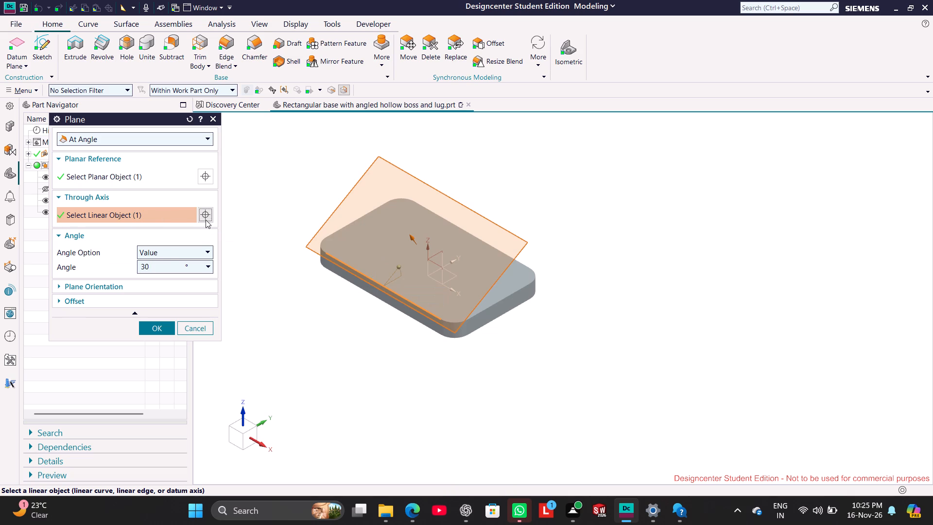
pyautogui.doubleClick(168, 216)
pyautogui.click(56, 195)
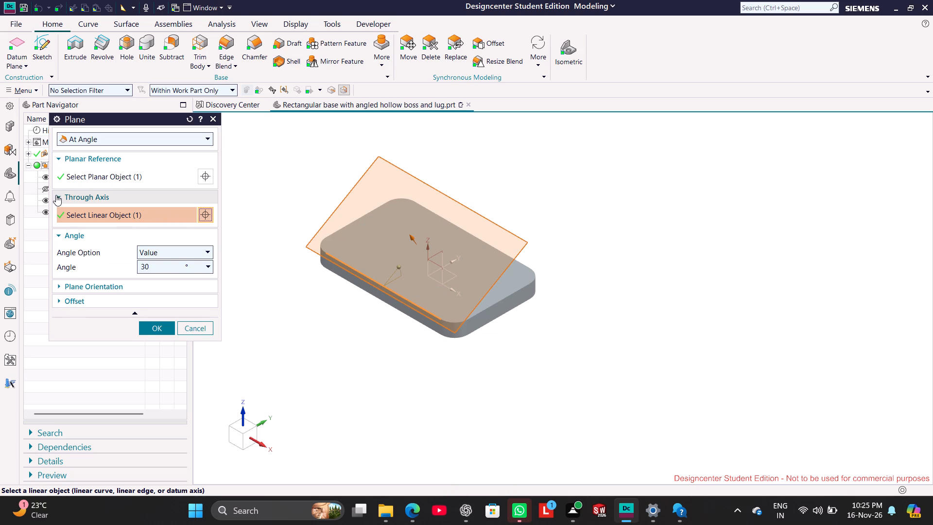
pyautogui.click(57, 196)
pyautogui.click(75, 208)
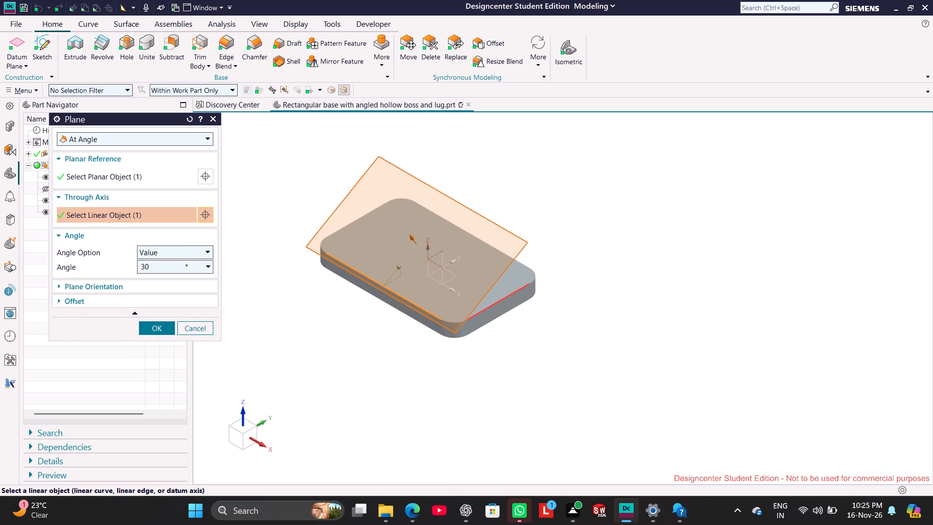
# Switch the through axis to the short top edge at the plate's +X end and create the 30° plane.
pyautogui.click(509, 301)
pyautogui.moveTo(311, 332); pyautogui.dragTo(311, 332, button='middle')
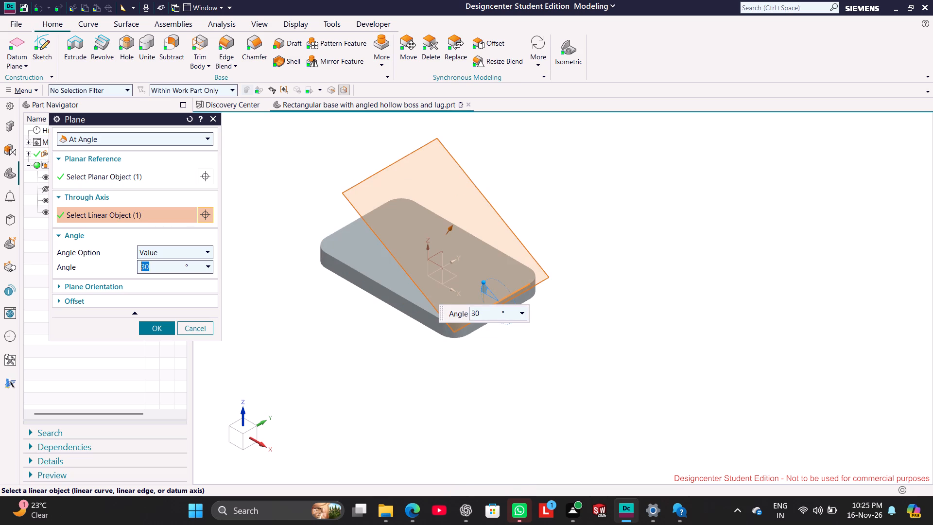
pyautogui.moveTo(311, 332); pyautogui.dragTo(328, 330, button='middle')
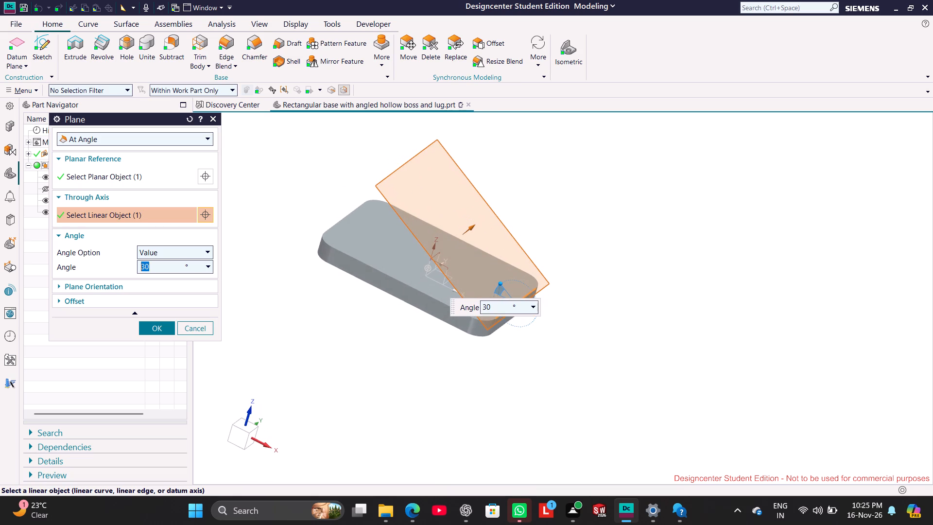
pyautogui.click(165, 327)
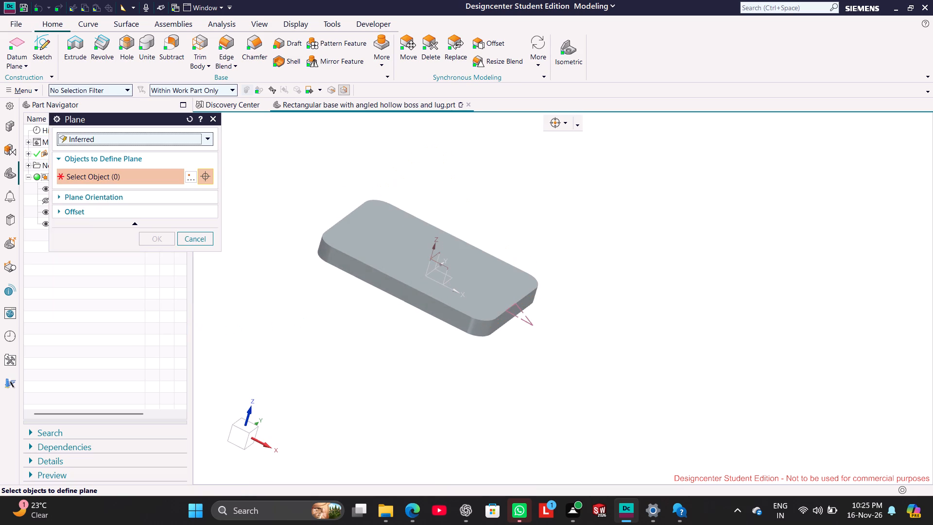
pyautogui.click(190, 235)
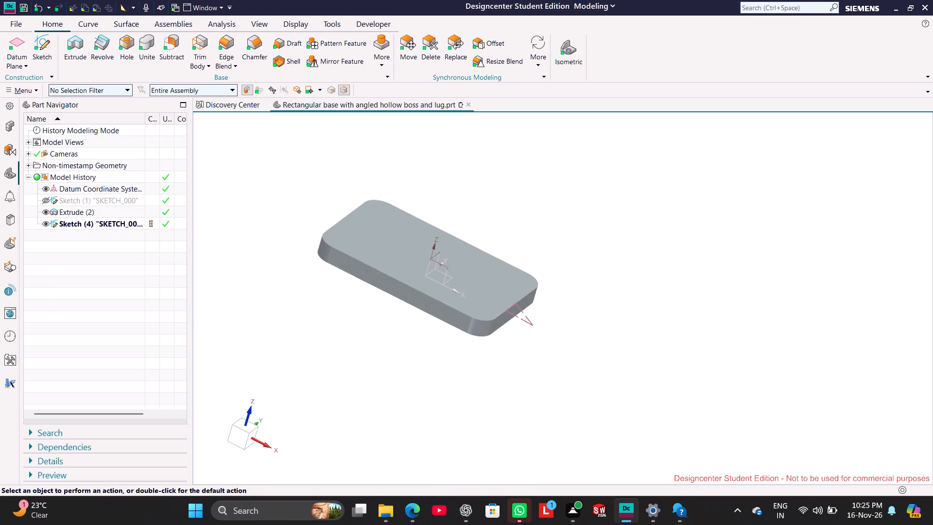
# Open the display settings of the new angled plane to examine them, and close them without changes.
pyautogui.rightClick(521, 314)
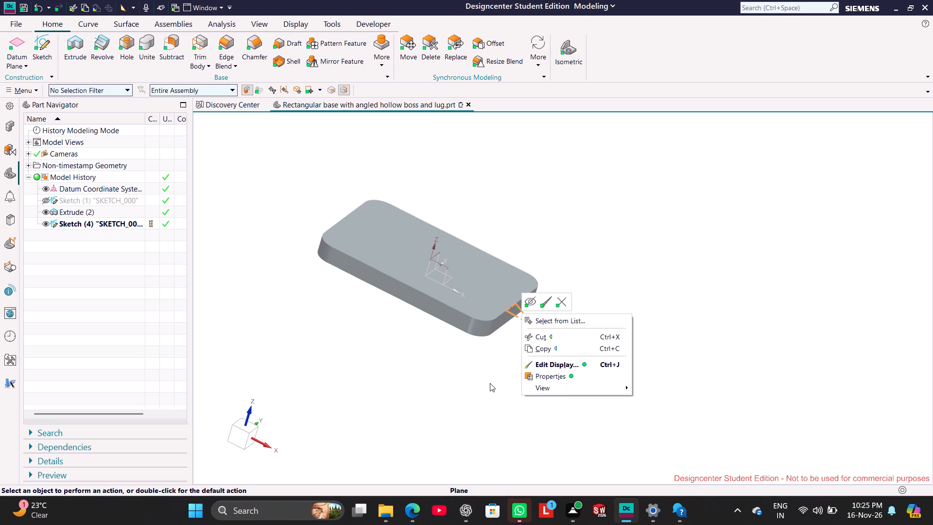
pyautogui.click(490, 383)
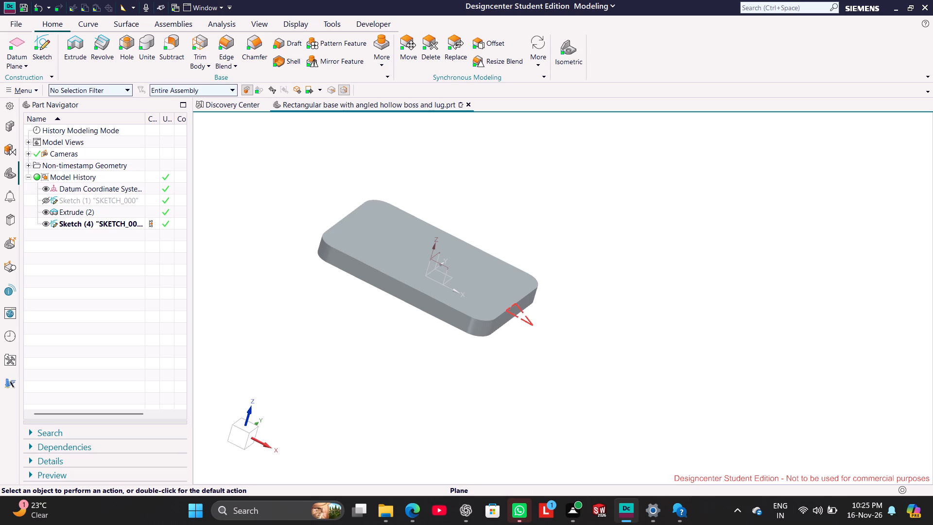
pyautogui.rightClick(512, 311)
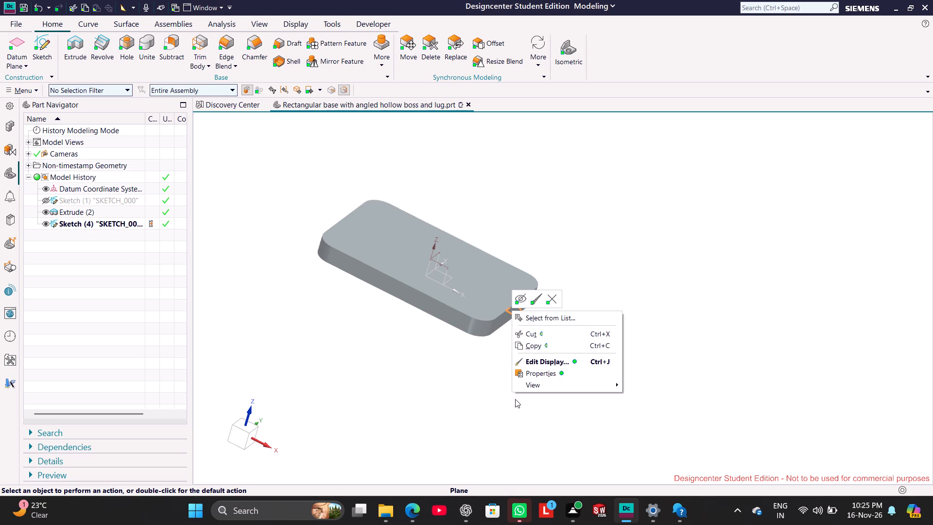
pyautogui.click(551, 363)
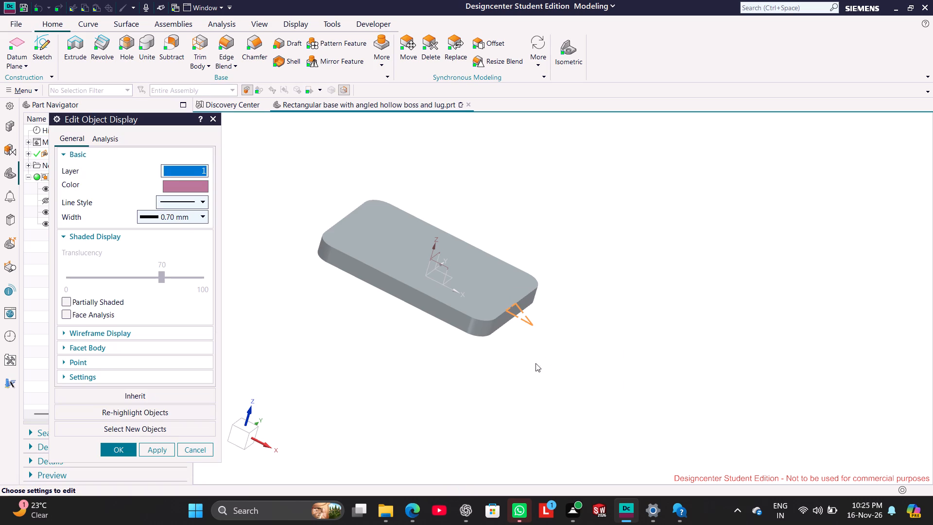
pyautogui.click(215, 119)
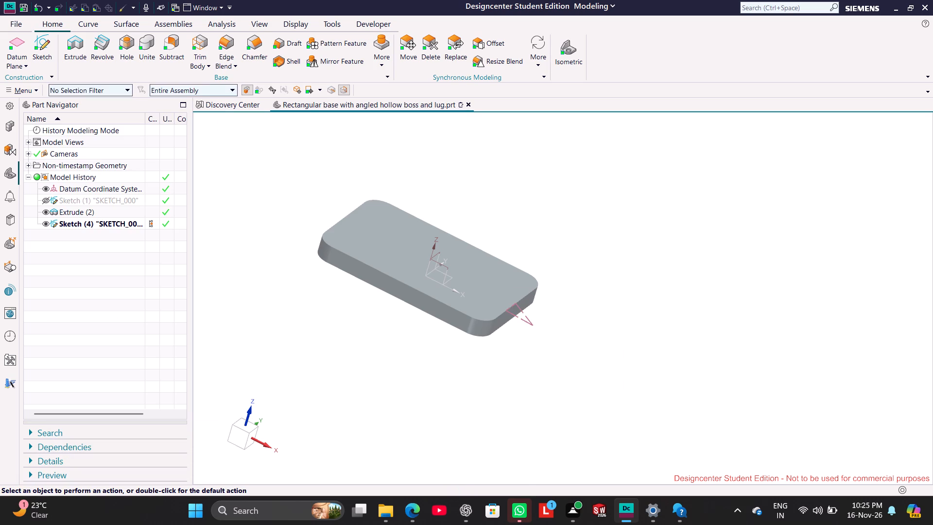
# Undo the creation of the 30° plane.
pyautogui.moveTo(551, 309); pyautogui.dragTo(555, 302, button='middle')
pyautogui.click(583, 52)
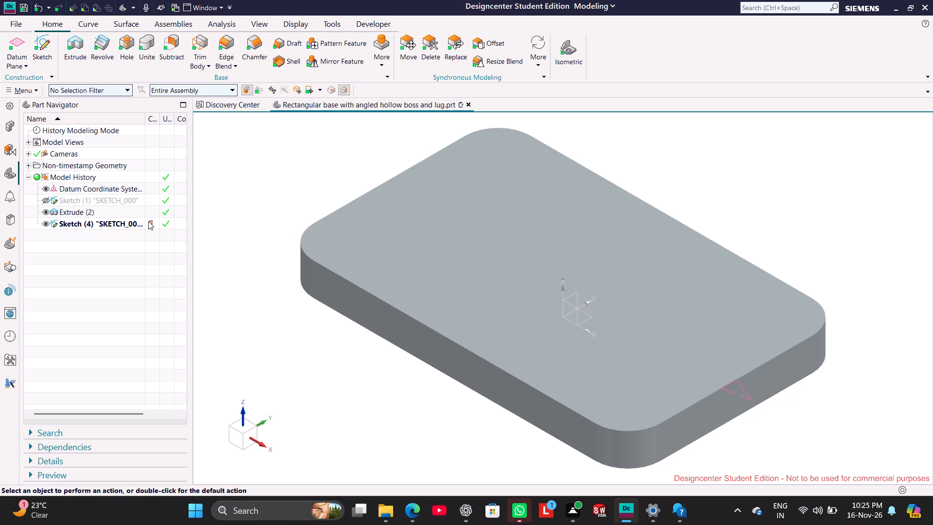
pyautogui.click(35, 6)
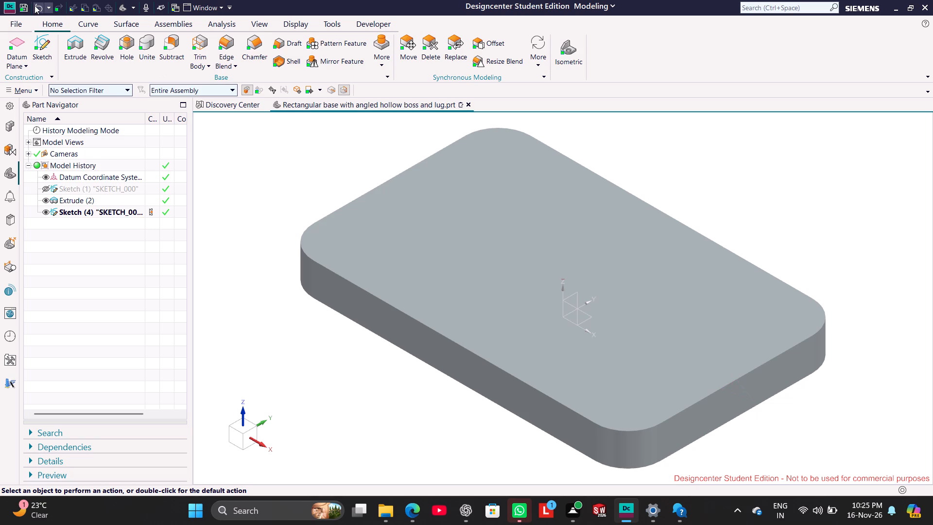
# Create an At Angle plane at 30° to the plate's top face, through the short top edge at its +X end.
pyautogui.click(751, 9)
pyautogui.write('pl')
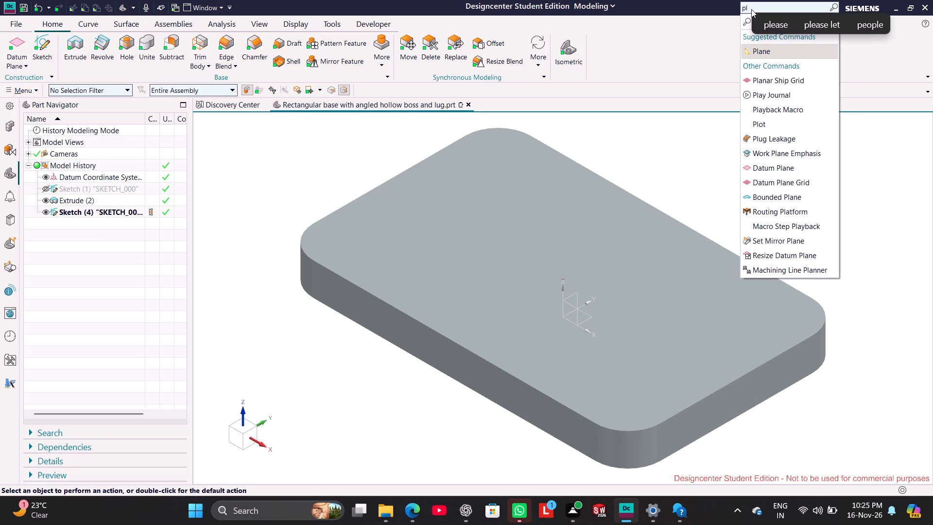
pyautogui.click(775, 52)
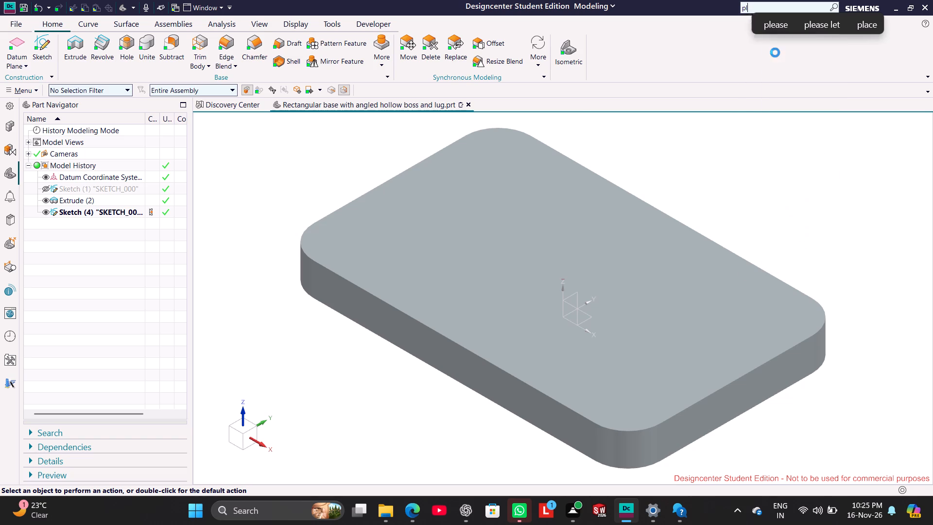
pyautogui.click(437, 239)
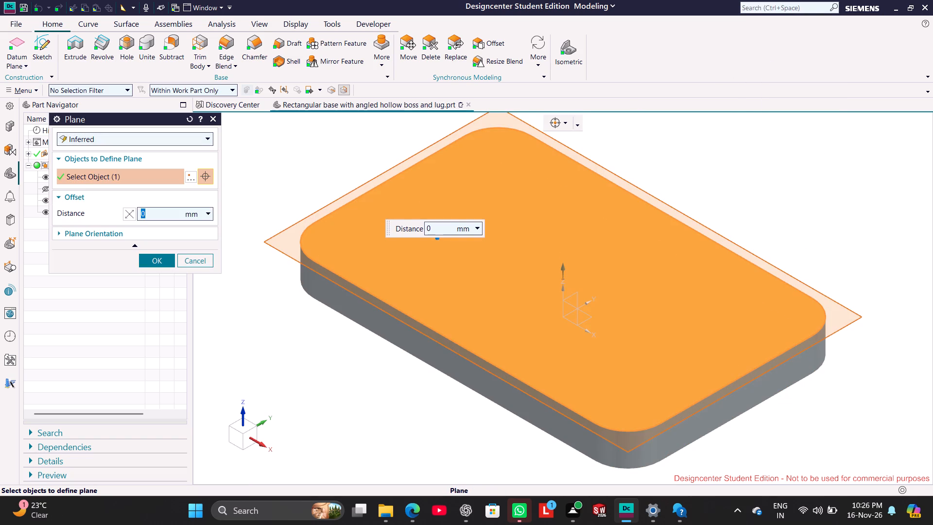
pyautogui.click(194, 141)
pyautogui.click(170, 171)
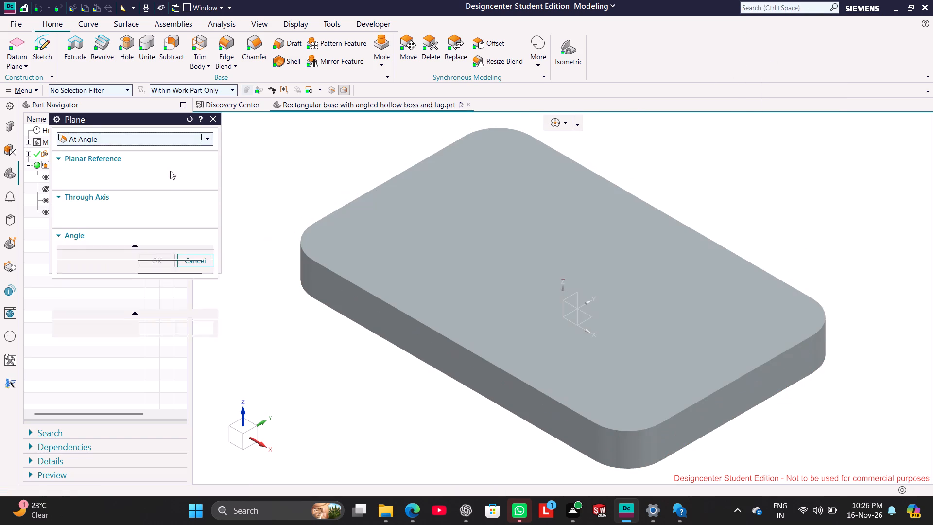
pyautogui.click(649, 350)
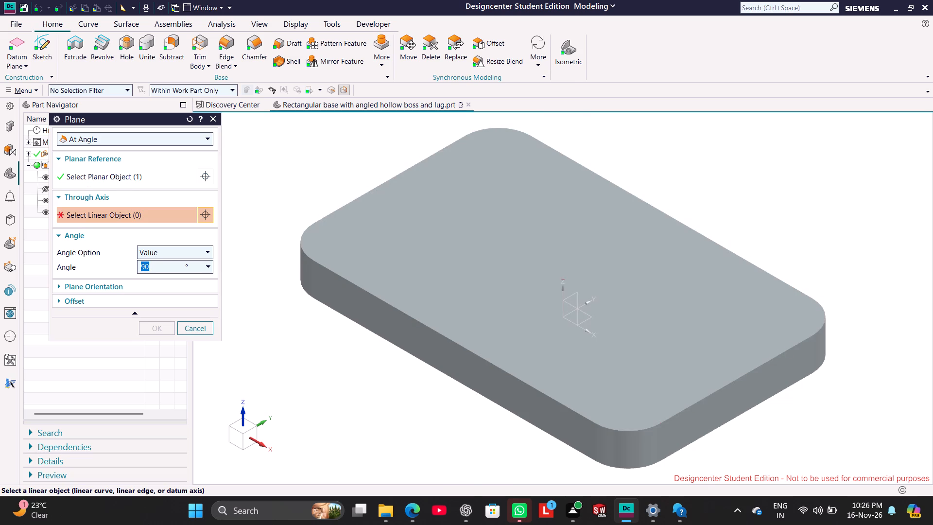
pyautogui.click(748, 373)
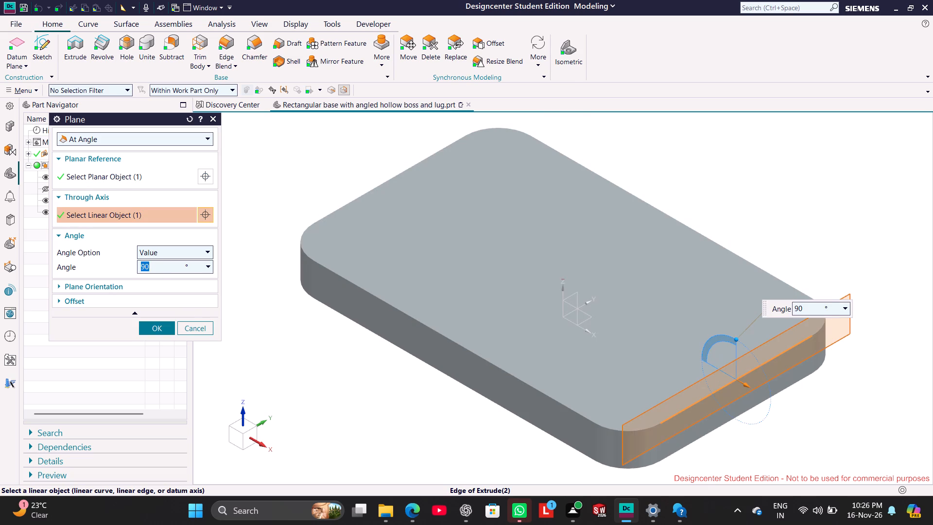
pyautogui.write('30')
pyautogui.press('Return')
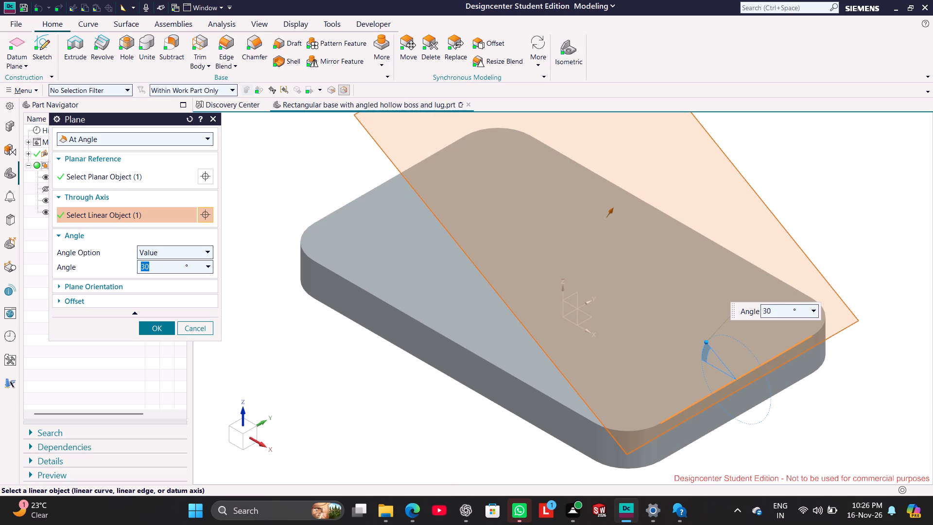
pyautogui.scroll(2, 563, 363)
pyautogui.scroll(-4, 561, 360)
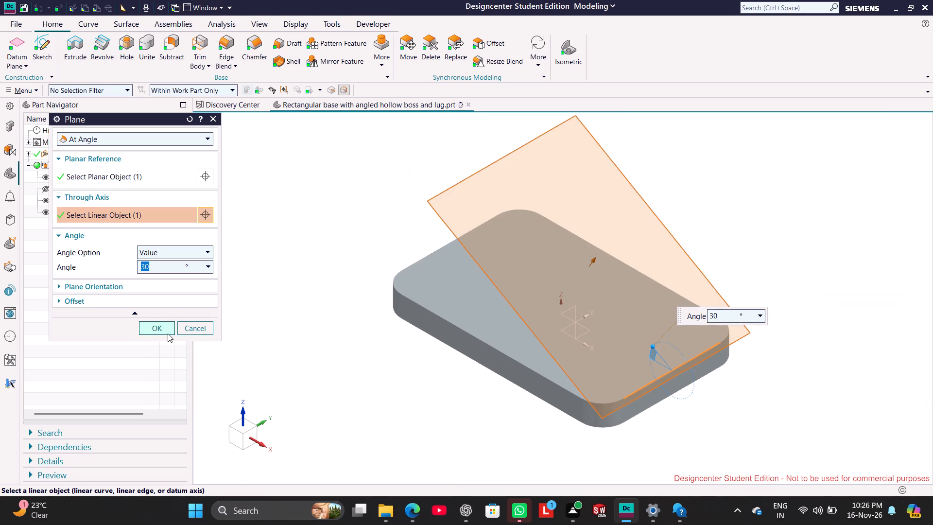
pyautogui.click(164, 331)
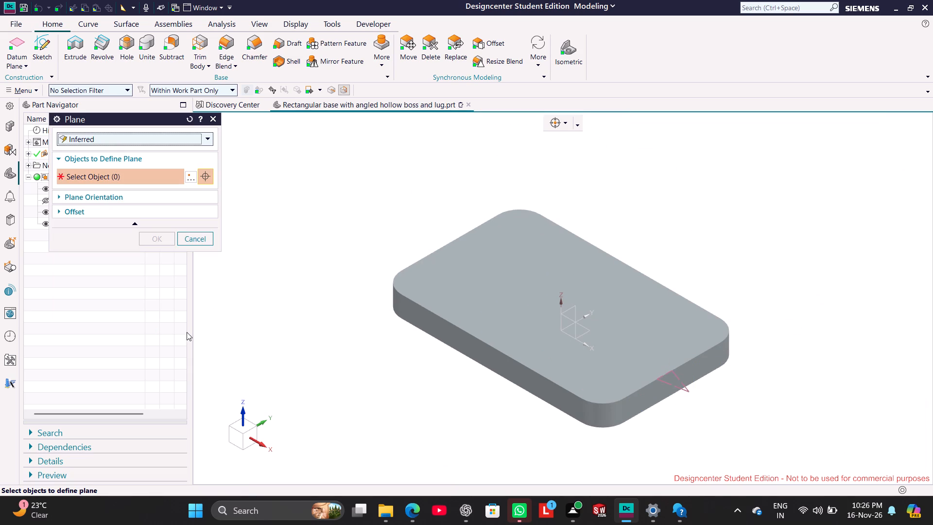
pyautogui.click(193, 244)
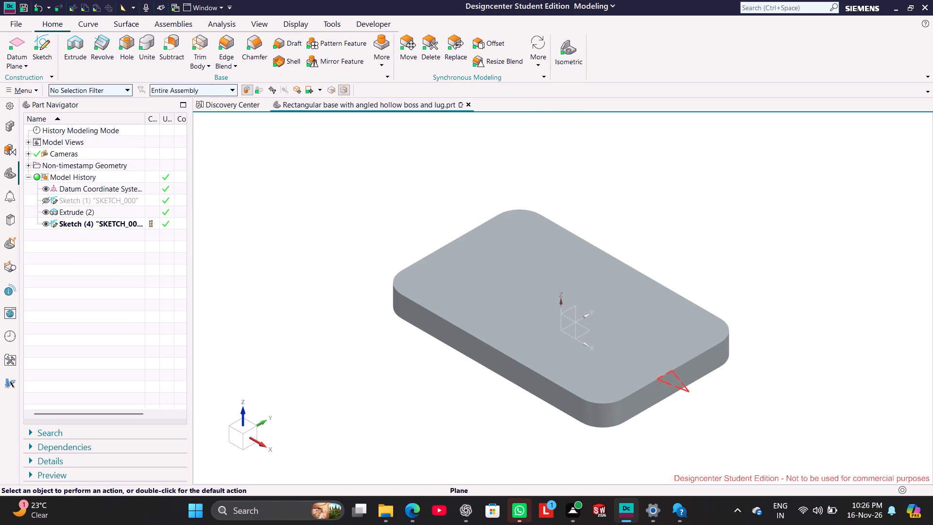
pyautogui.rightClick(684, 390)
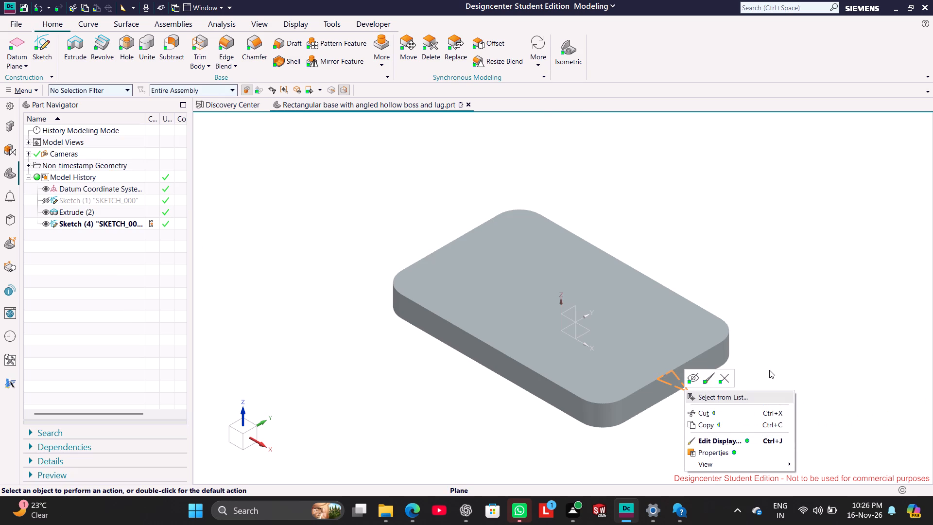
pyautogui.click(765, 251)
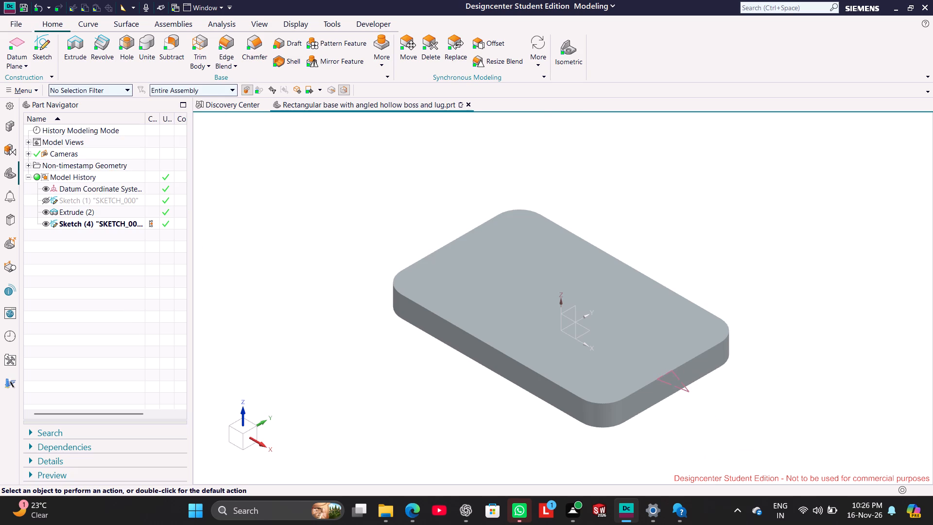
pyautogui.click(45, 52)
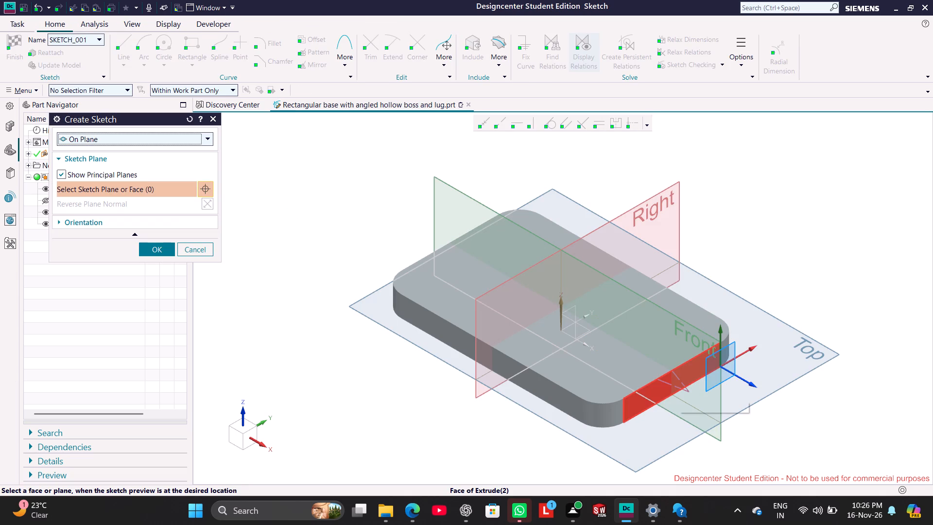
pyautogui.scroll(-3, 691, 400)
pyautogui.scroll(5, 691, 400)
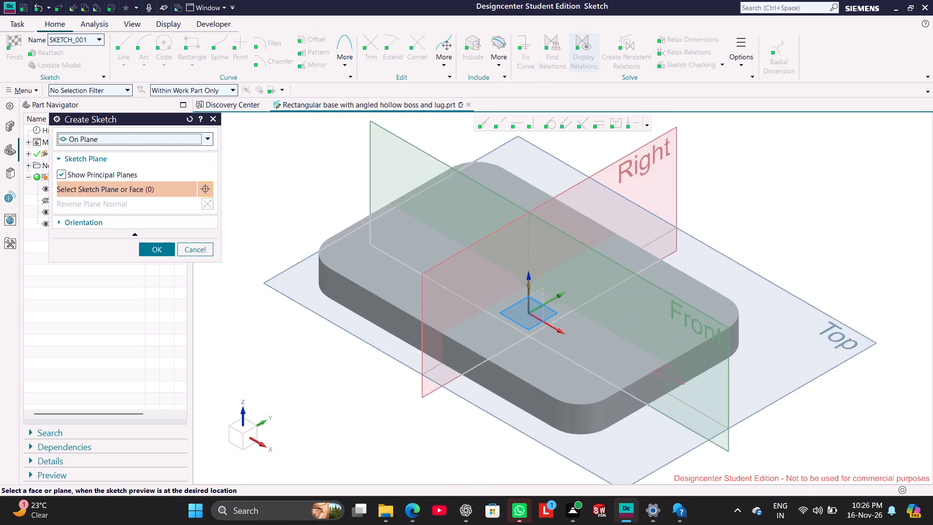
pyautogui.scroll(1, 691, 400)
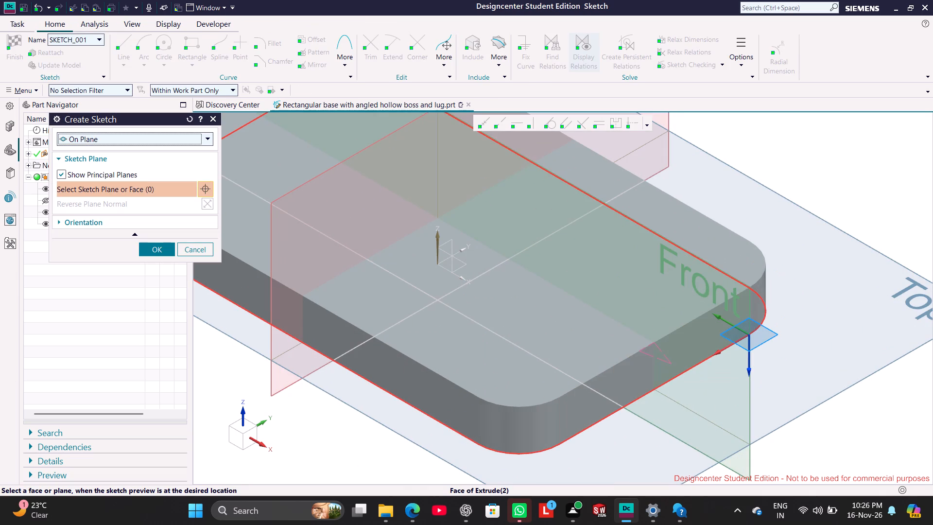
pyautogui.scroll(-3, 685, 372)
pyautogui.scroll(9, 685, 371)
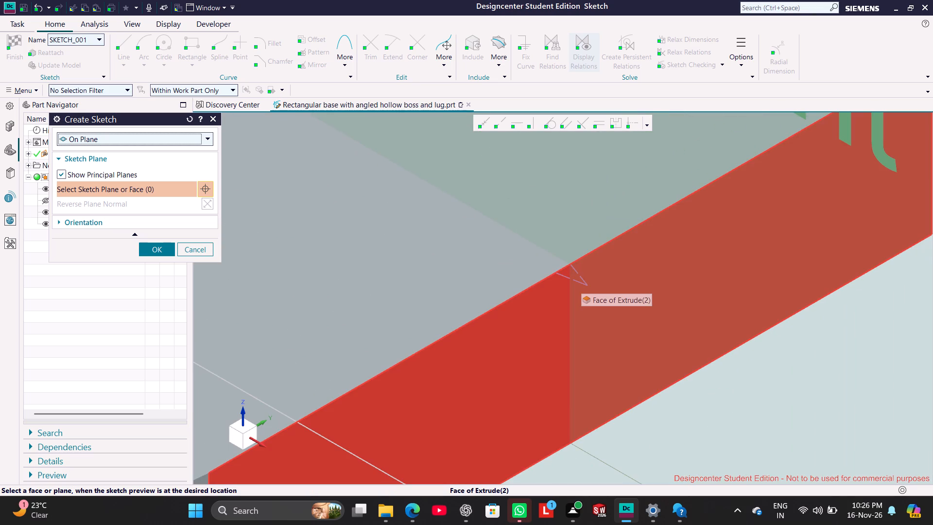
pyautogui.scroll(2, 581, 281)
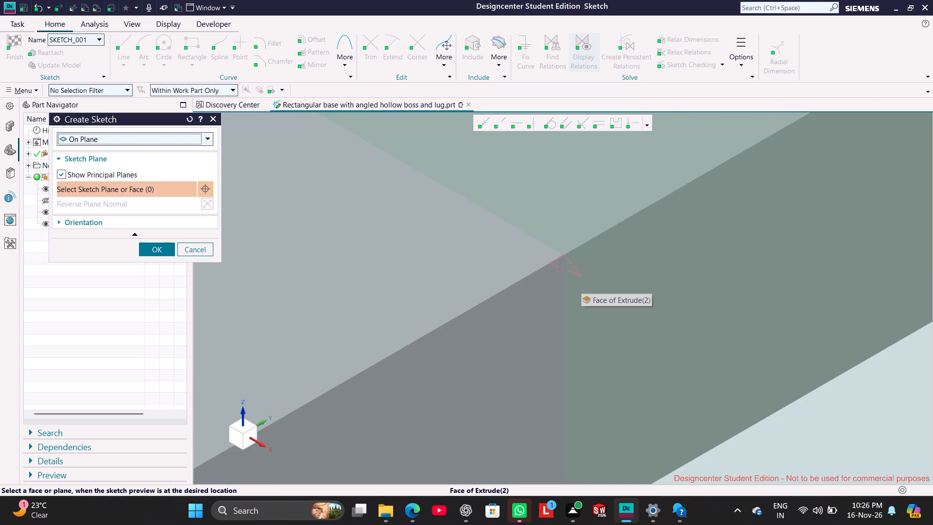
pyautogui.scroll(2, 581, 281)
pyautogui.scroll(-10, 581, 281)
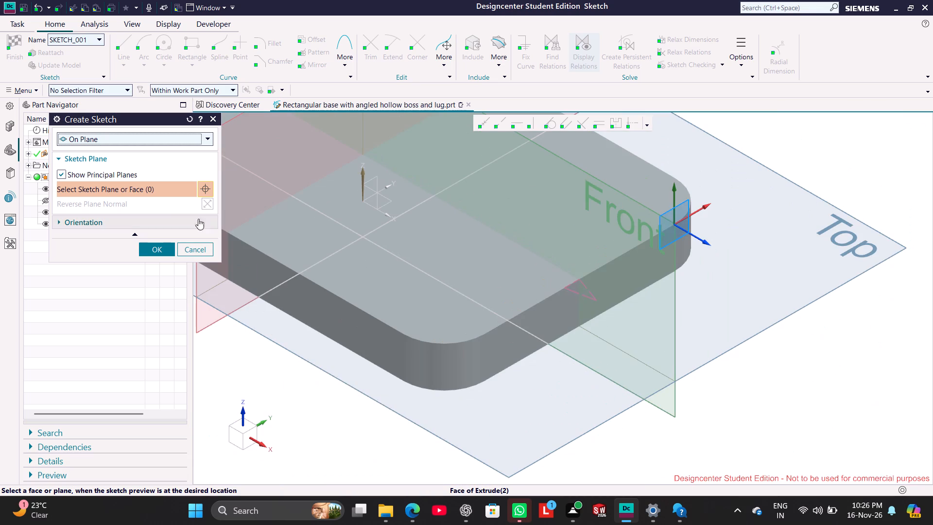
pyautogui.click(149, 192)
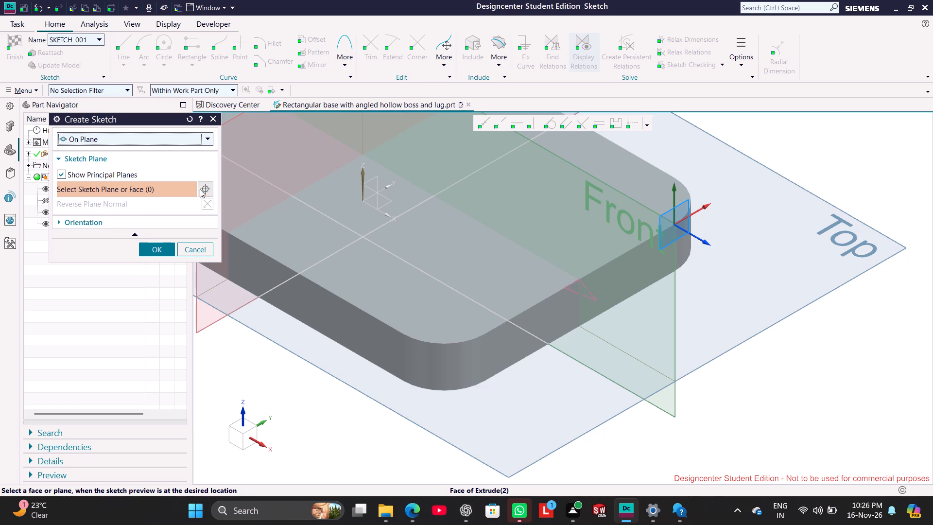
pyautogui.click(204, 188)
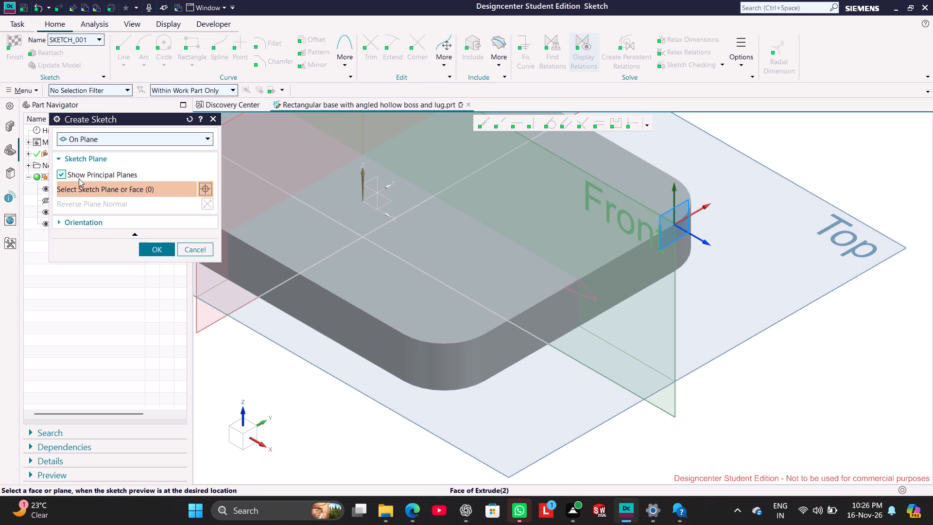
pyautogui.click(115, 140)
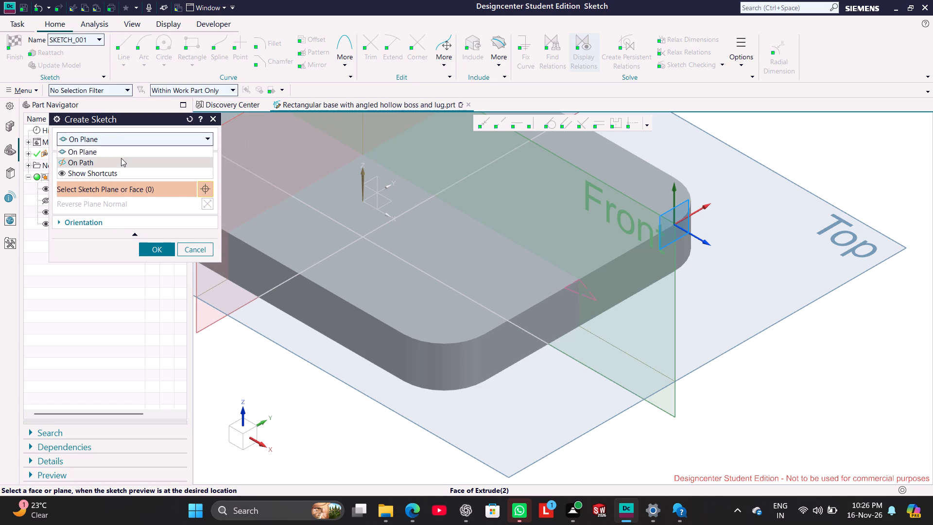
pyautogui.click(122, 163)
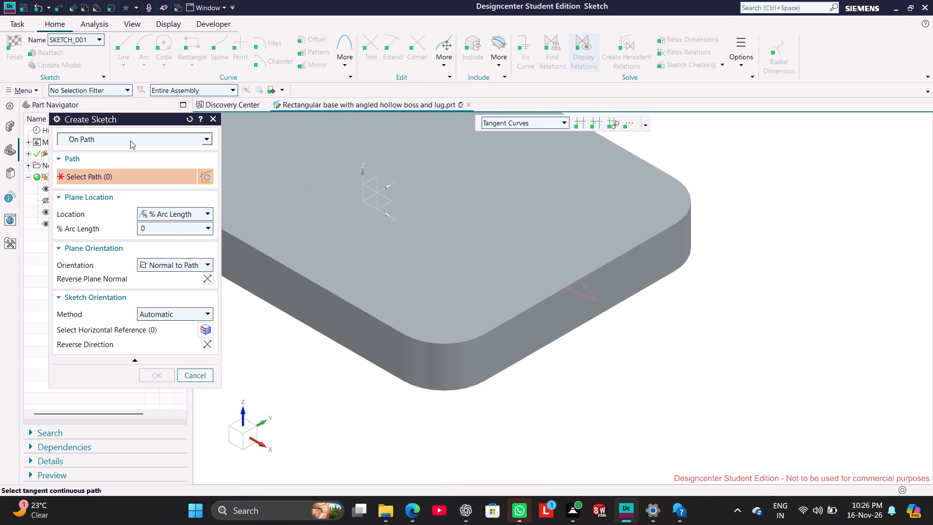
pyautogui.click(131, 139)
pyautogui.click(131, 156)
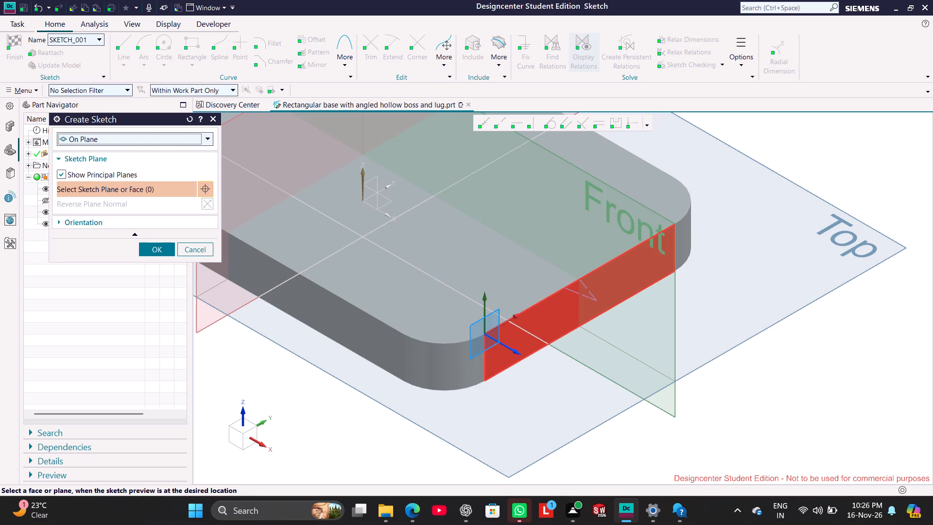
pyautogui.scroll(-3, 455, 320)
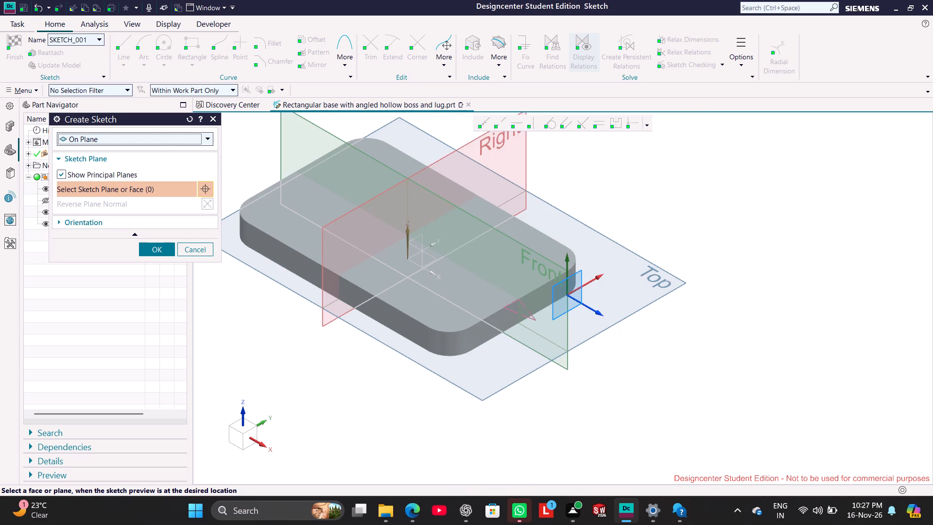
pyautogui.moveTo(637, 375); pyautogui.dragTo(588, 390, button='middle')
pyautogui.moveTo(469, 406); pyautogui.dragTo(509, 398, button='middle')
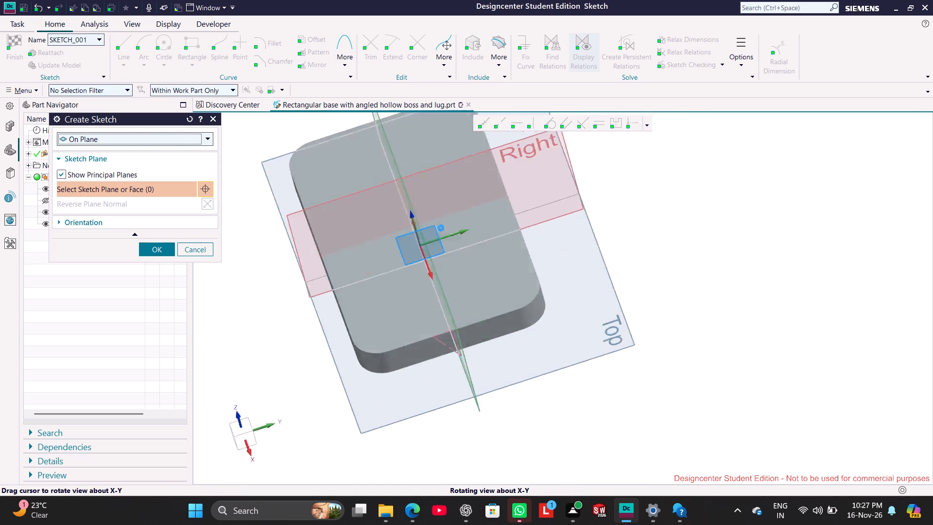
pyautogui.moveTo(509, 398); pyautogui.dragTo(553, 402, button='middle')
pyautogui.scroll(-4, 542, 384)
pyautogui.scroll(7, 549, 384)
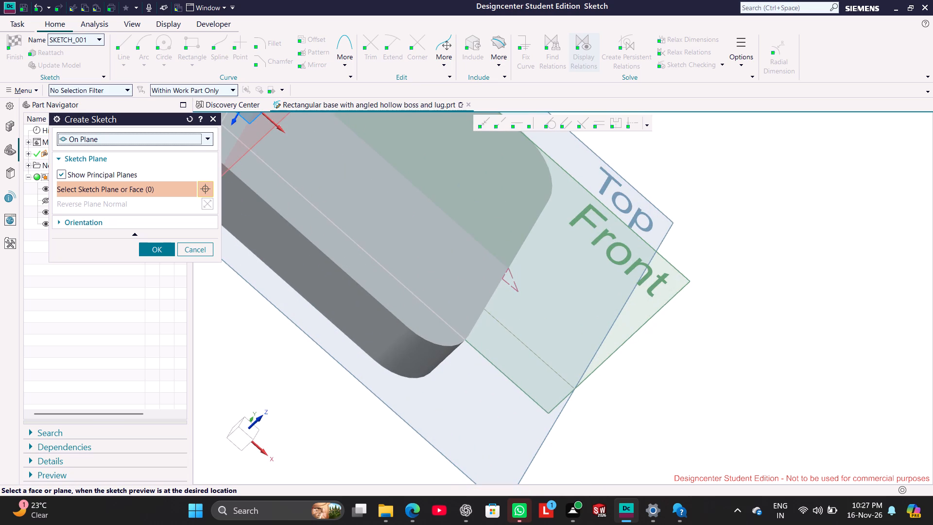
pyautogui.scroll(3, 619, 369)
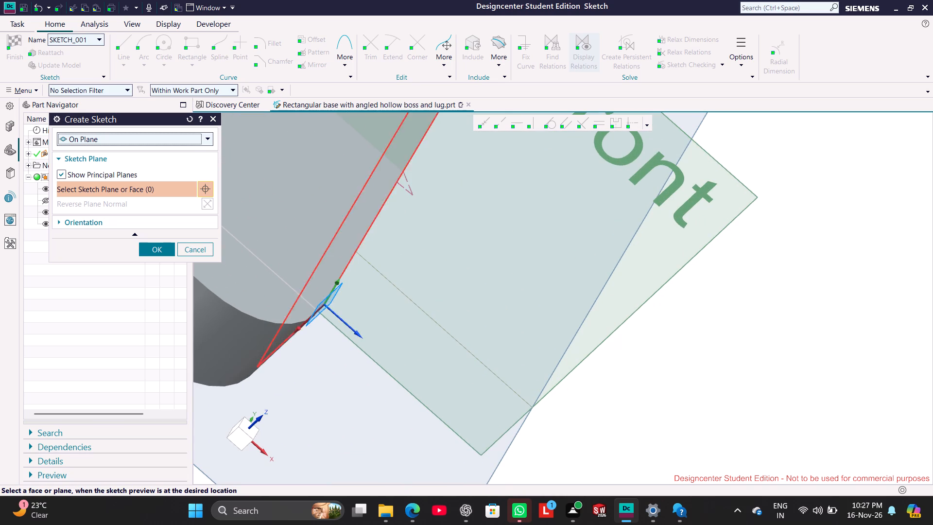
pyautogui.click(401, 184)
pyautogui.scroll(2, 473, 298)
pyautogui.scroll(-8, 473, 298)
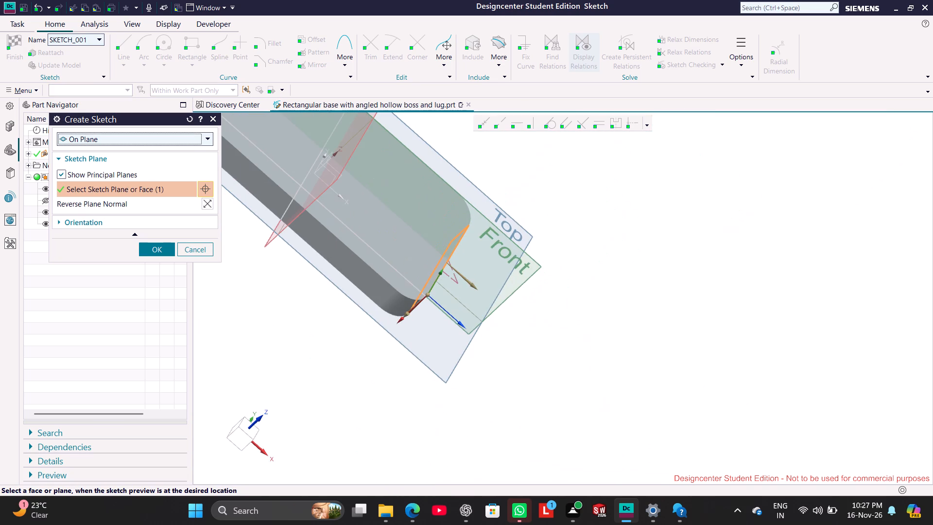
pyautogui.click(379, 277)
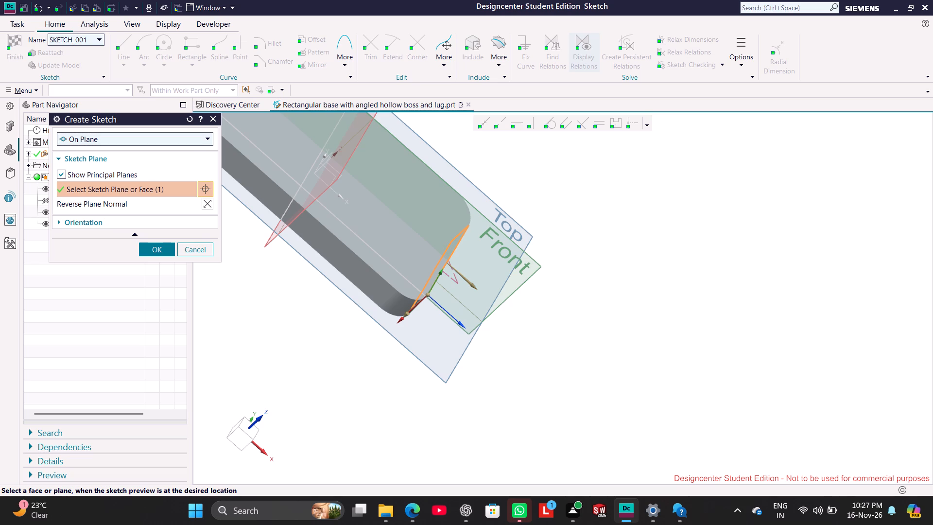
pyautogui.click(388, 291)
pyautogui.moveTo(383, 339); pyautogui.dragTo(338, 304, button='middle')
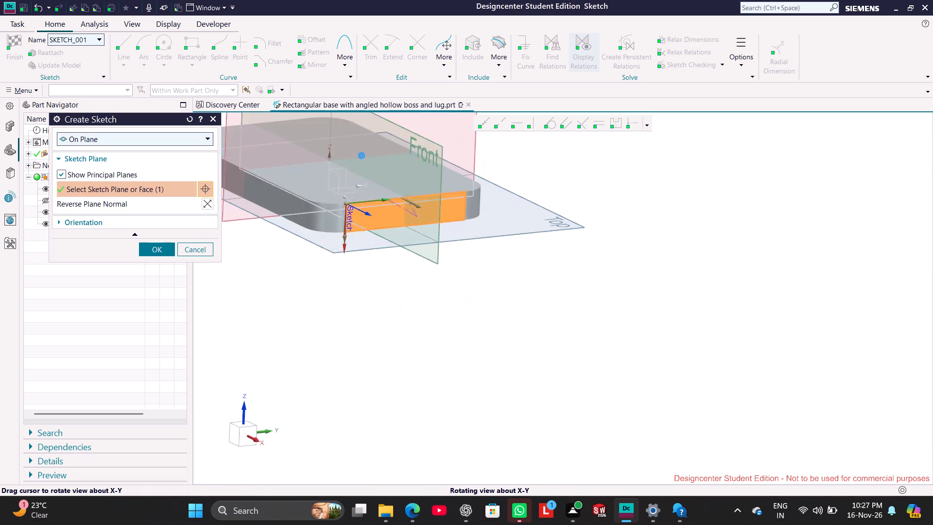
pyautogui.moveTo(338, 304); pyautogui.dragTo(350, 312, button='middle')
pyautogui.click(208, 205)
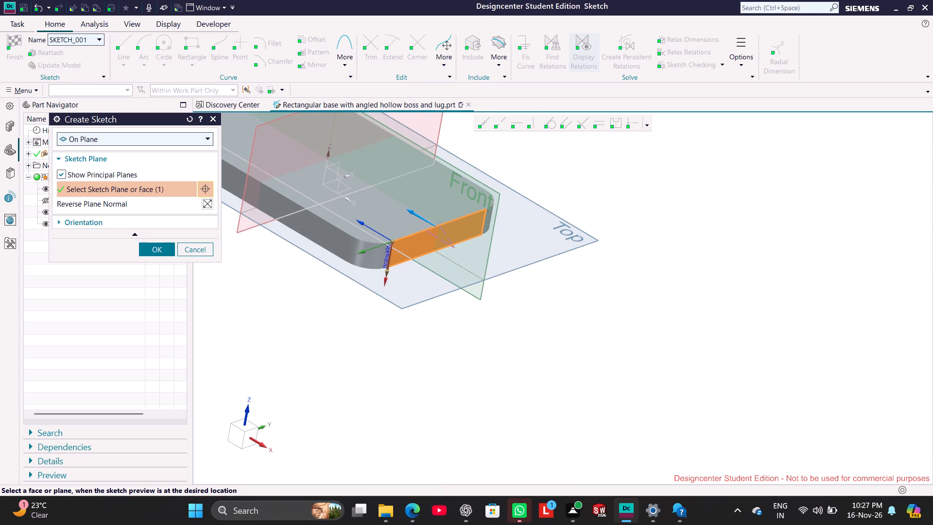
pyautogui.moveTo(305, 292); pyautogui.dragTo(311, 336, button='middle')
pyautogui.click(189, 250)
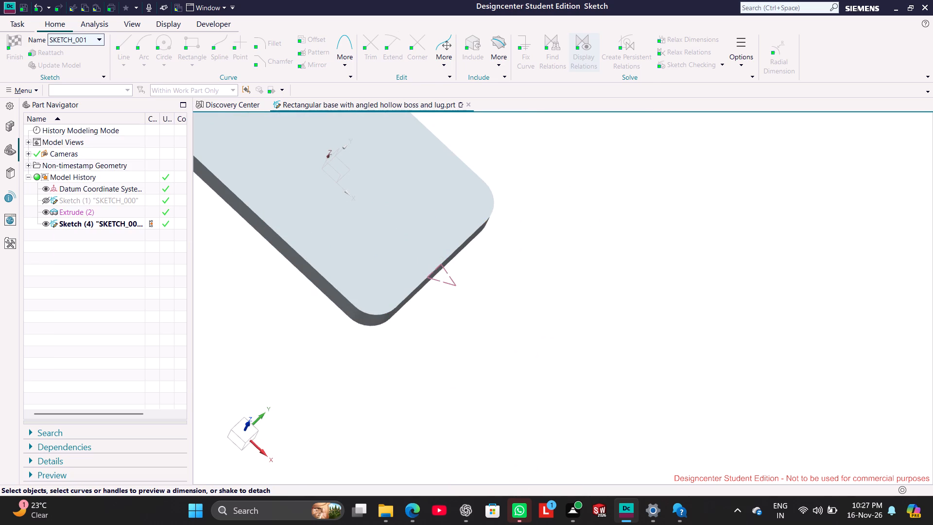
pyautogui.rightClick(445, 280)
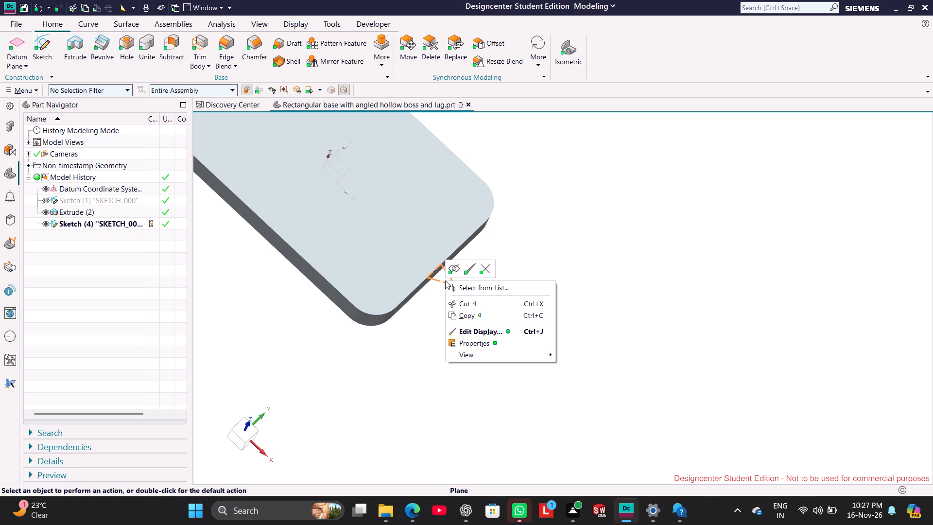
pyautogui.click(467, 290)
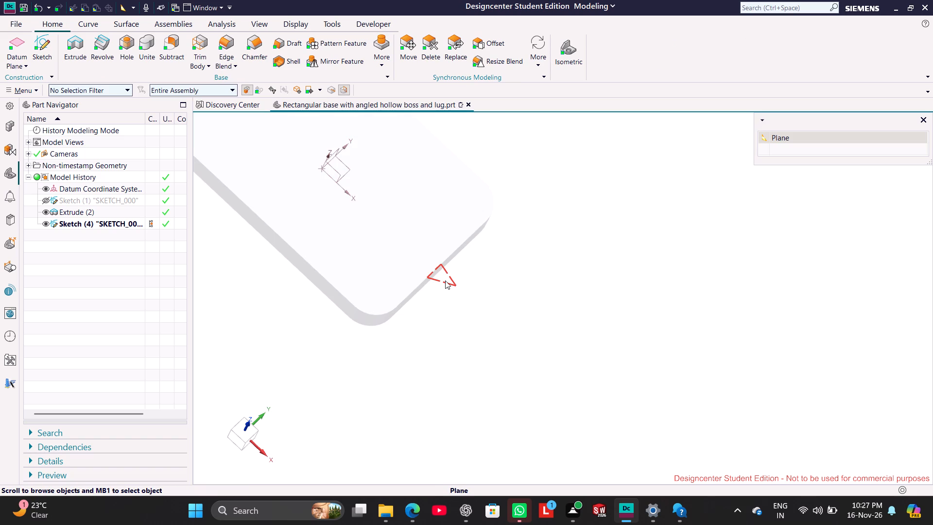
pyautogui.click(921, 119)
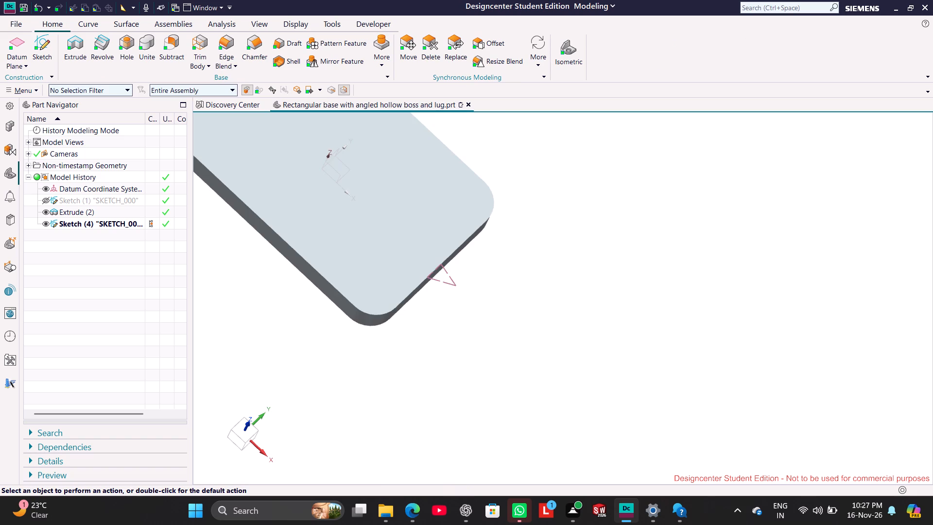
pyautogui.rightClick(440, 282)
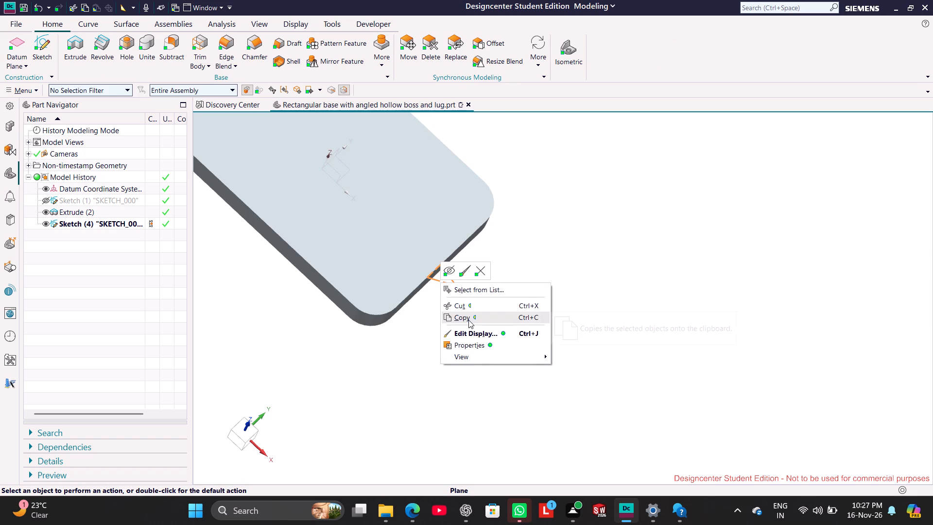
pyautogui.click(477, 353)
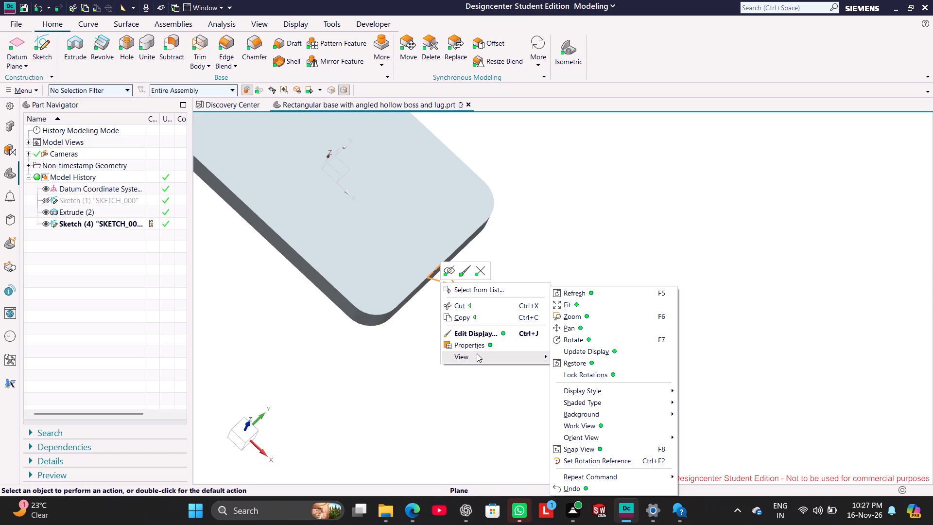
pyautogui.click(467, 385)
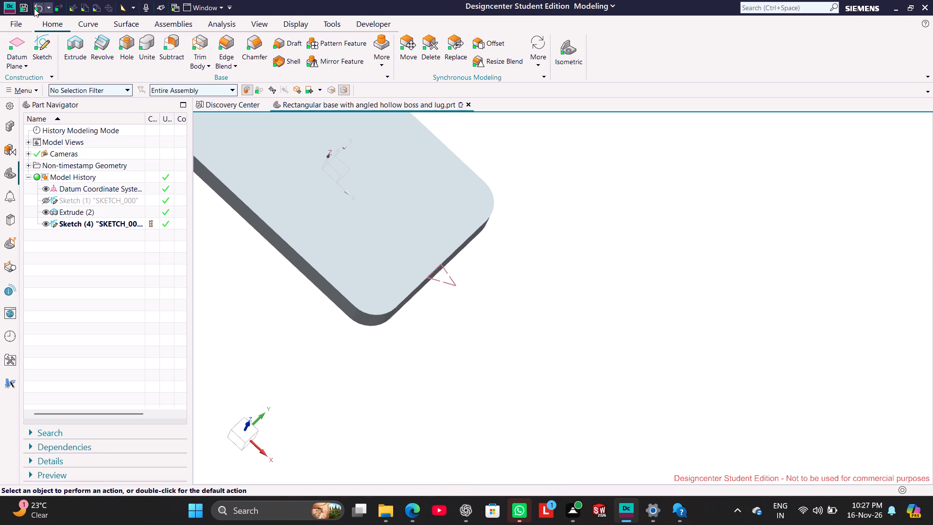
# Undo the creation of the 30° plane at the plate's +X end and return to the isometric view.
pyautogui.click(34, 8)
pyautogui.moveTo(372, 336); pyautogui.dragTo(517, 260, button='right')
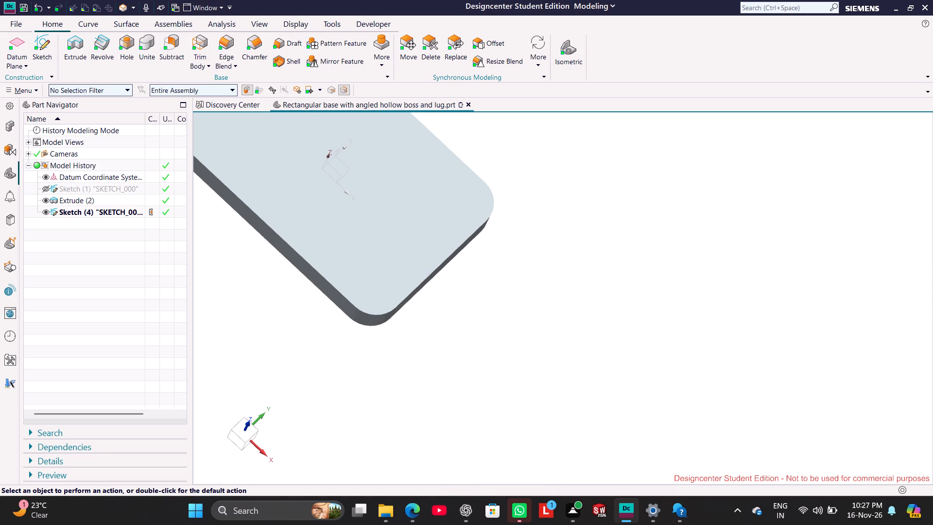
pyautogui.click(563, 44)
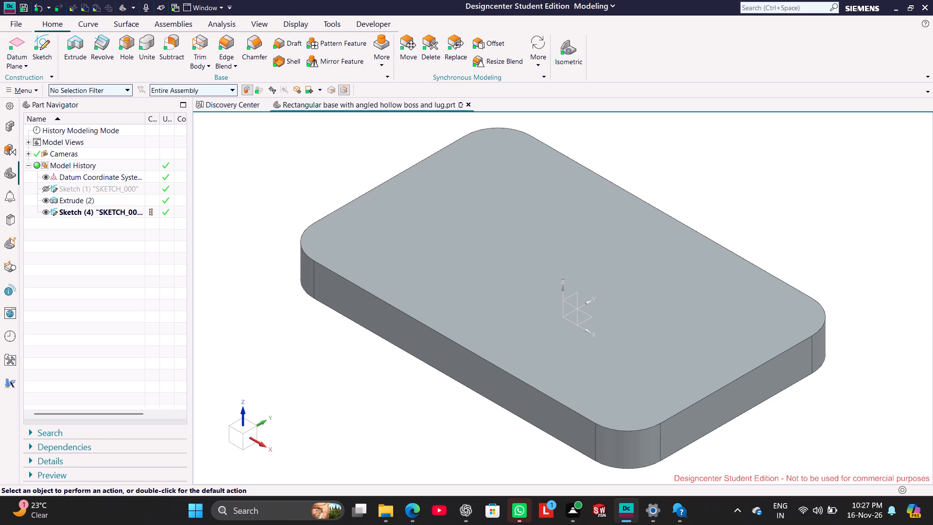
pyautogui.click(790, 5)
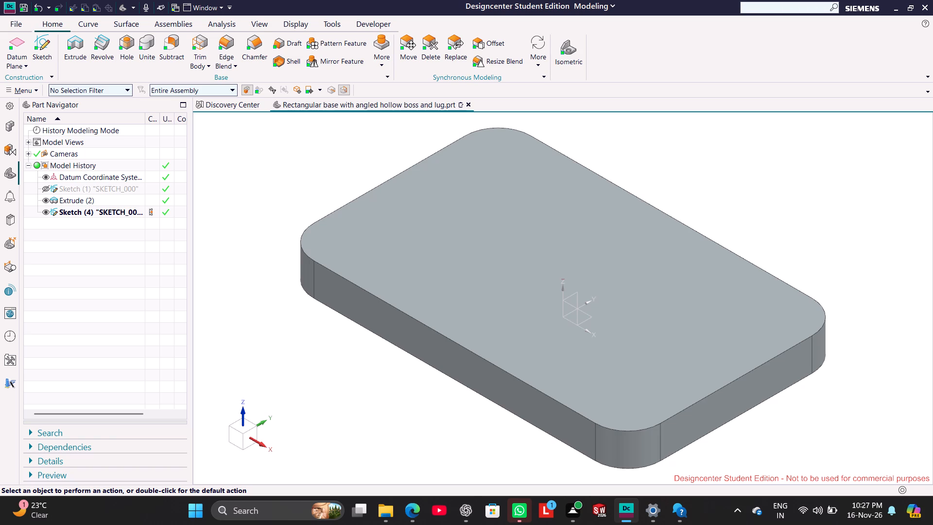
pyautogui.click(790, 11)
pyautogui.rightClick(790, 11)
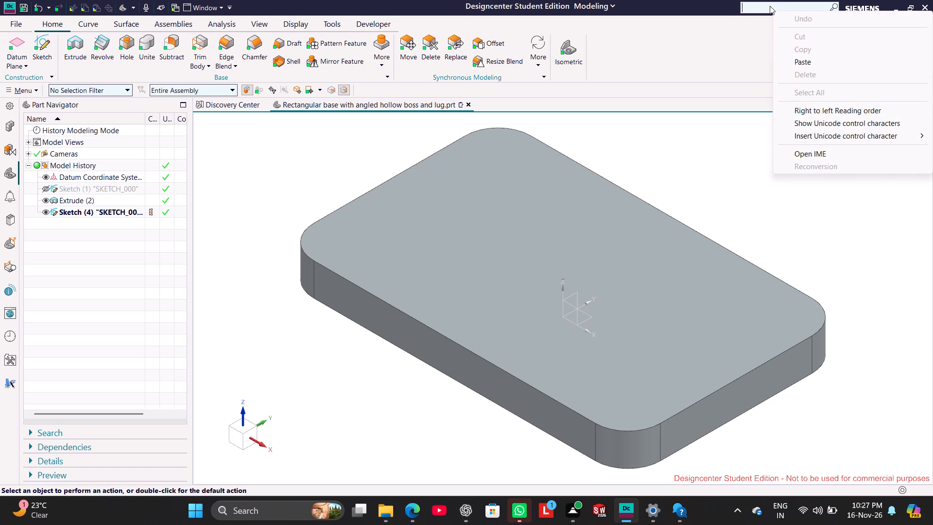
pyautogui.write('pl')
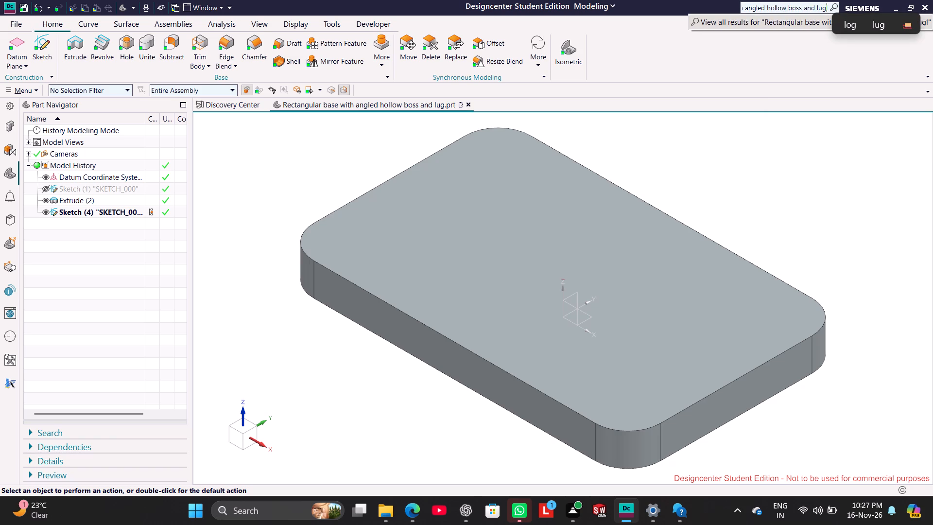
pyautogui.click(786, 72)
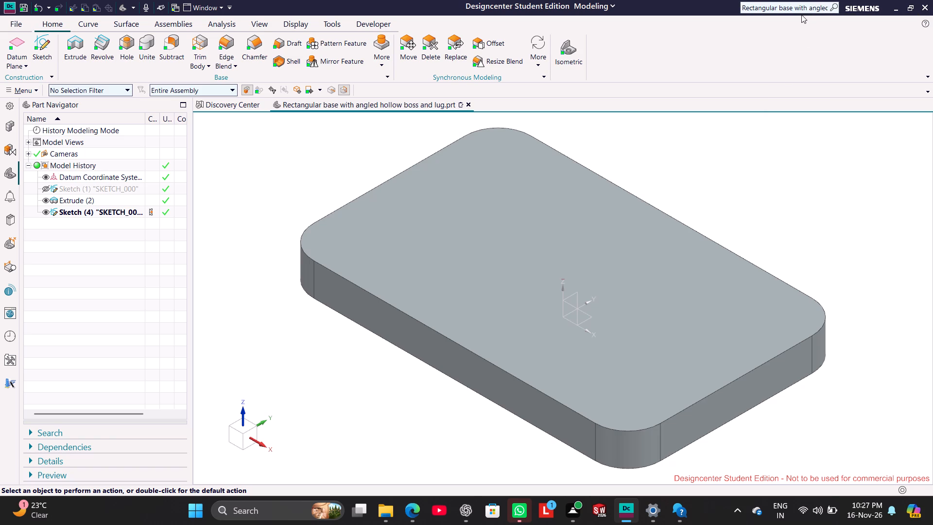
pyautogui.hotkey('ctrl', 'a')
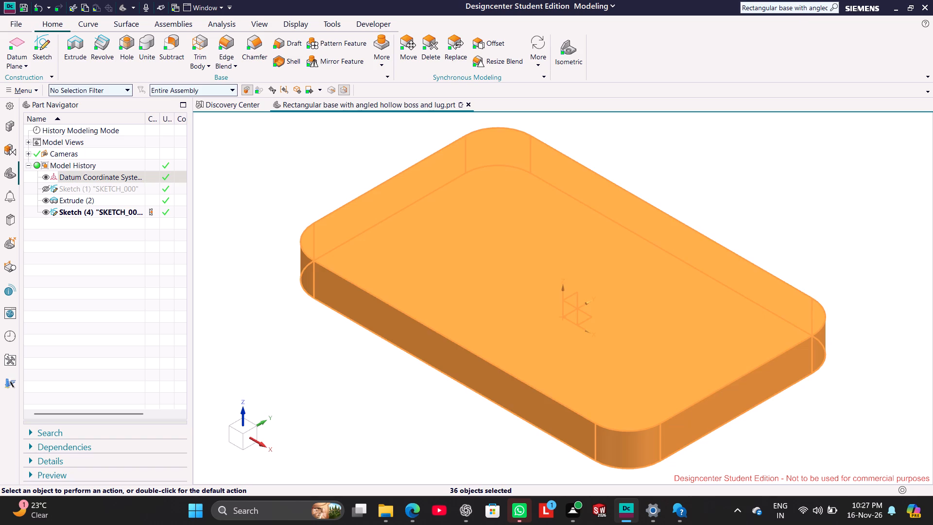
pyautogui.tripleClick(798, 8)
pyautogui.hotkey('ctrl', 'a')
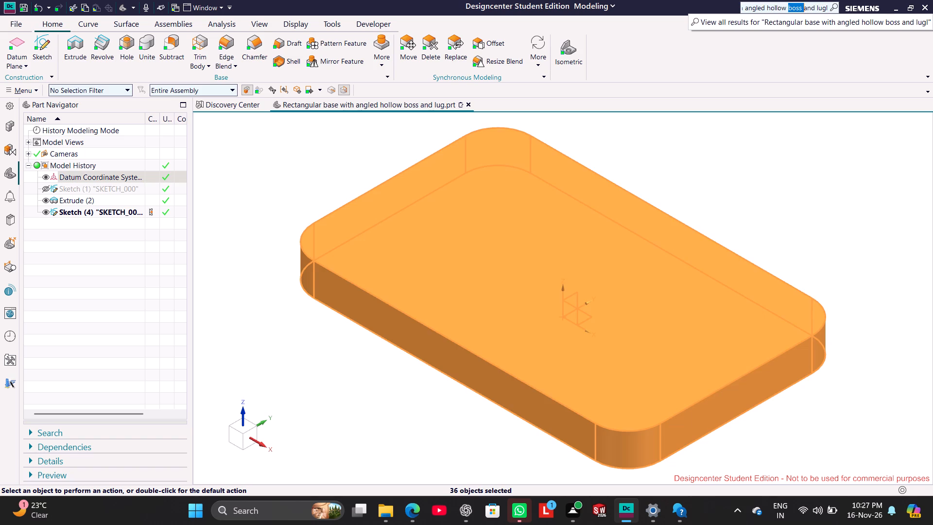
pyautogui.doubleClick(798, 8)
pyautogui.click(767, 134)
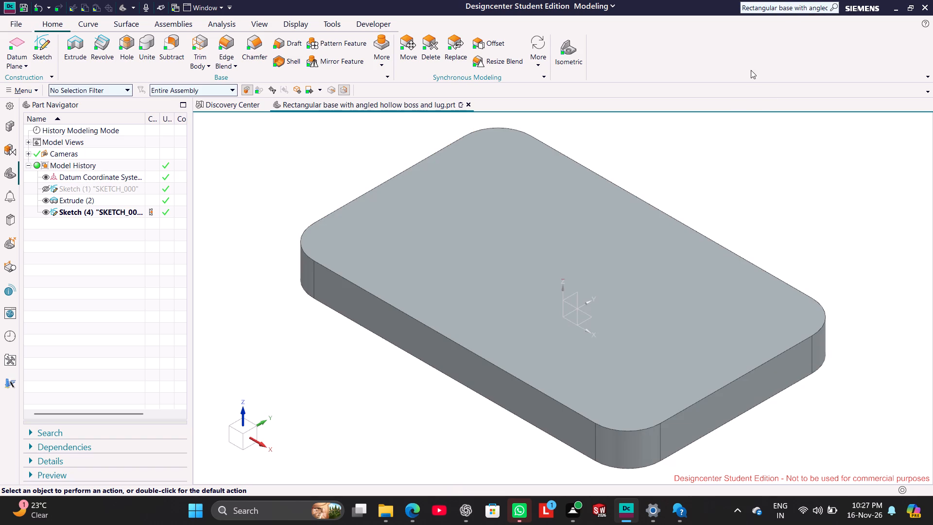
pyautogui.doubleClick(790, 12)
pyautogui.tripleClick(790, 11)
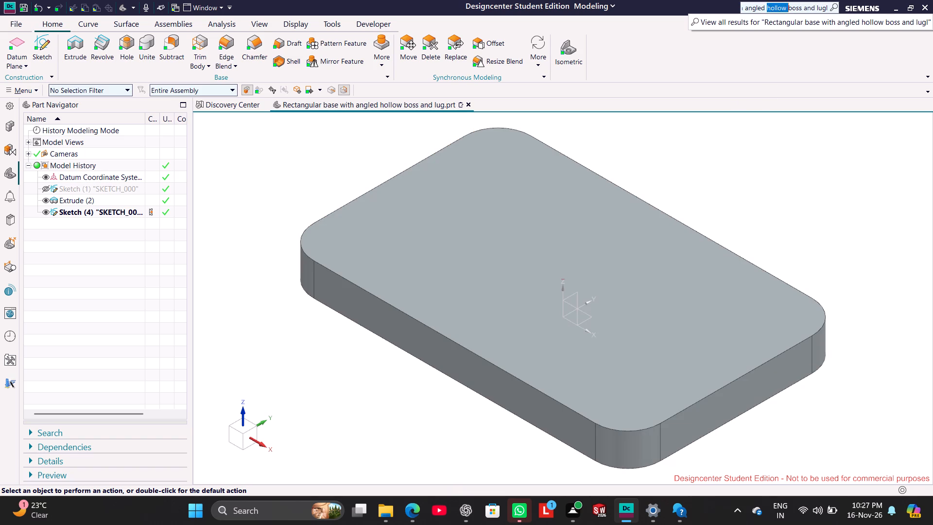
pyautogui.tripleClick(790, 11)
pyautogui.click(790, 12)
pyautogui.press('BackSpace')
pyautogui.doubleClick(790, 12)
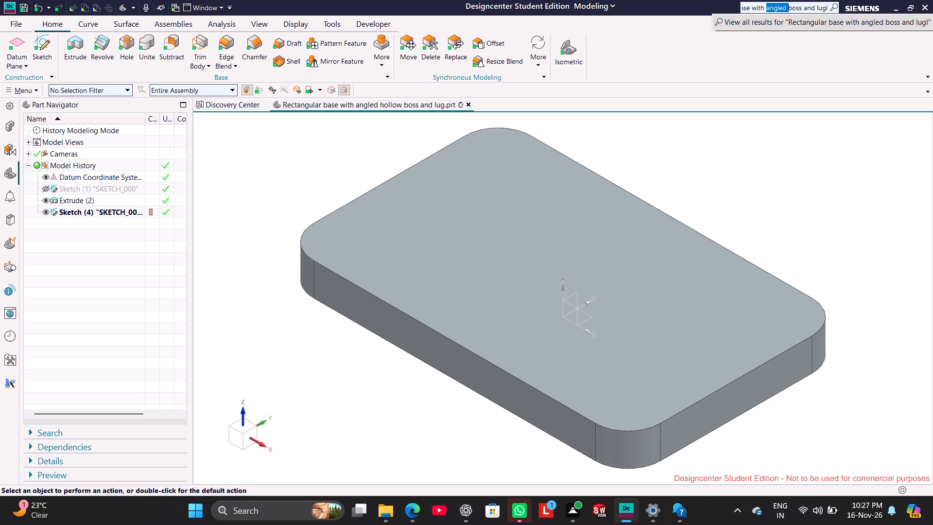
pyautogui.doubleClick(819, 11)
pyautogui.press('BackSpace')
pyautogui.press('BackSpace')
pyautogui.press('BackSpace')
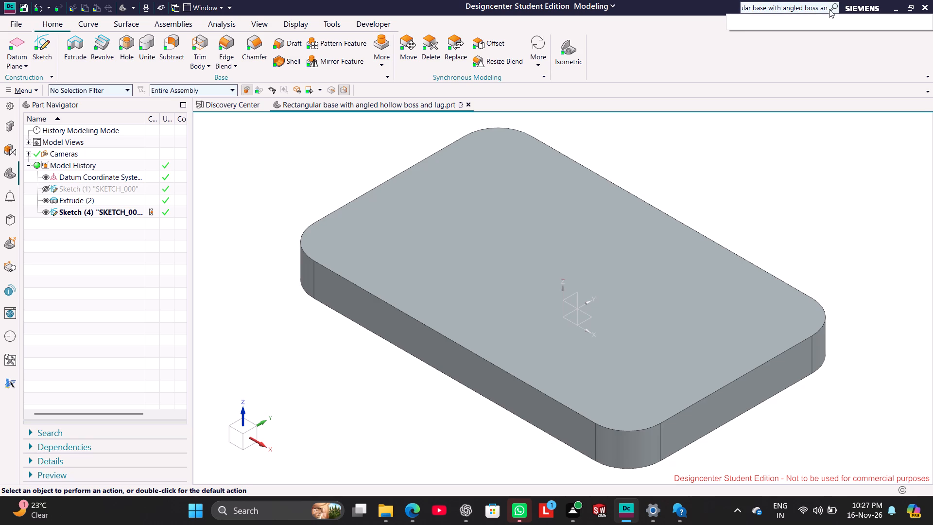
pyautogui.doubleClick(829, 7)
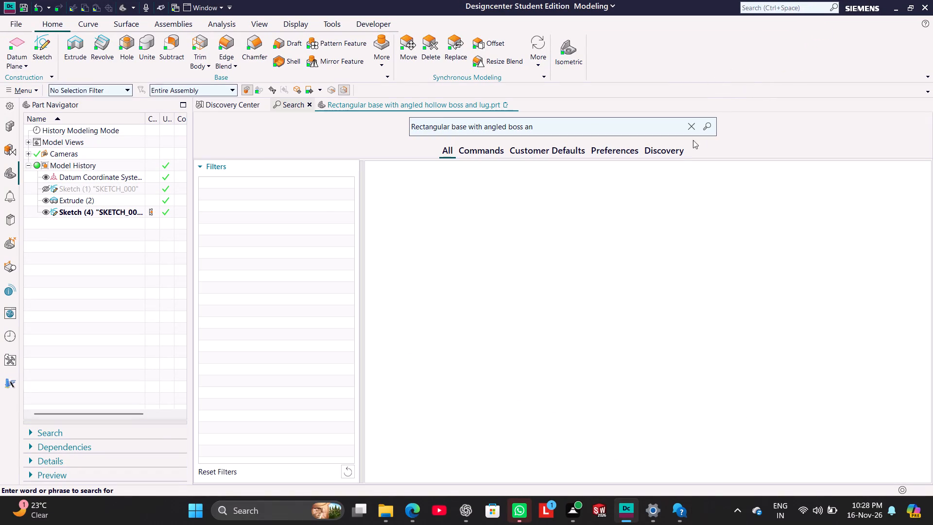
# Replace the search text with "plan", run the search across all categories, and close the search results.
pyautogui.click(699, 124)
pyautogui.click(672, 120)
pyautogui.moveTo(672, 120); pyautogui.dragTo(663, 124)
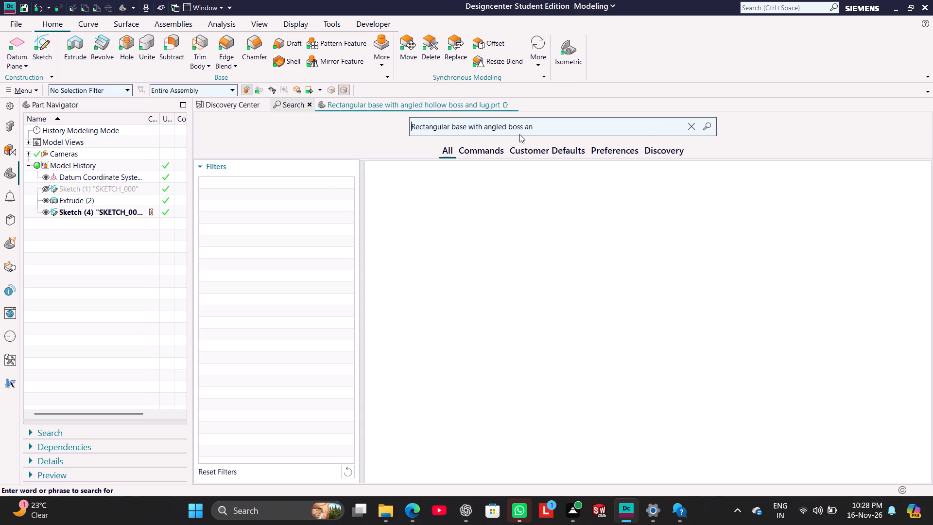
pyautogui.click(519, 134)
pyautogui.doubleClick(535, 126)
pyautogui.press('BackSpace')
pyautogui.press('BackSpace')
pyautogui.press('BackSpace')
pyautogui.press('BackSpace')
pyautogui.press('BackSpace')
pyautogui.press('BackSpace')
pyautogui.press('BackSpace')
pyautogui.press('BackSpace')
pyautogui.press('BackSpace')
pyautogui.press('BackSpace')
pyautogui.press('BackSpace')
pyautogui.press('BackSpace')
pyautogui.press('BackSpace')
pyautogui.press('BackSpace')
pyautogui.press('BackSpace')
pyautogui.press('BackSpace')
pyautogui.press('BackSpace')
pyautogui.press('BackSpace')
pyautogui.press('BackSpace')
pyautogui.press('BackSpace')
pyautogui.write('plan')
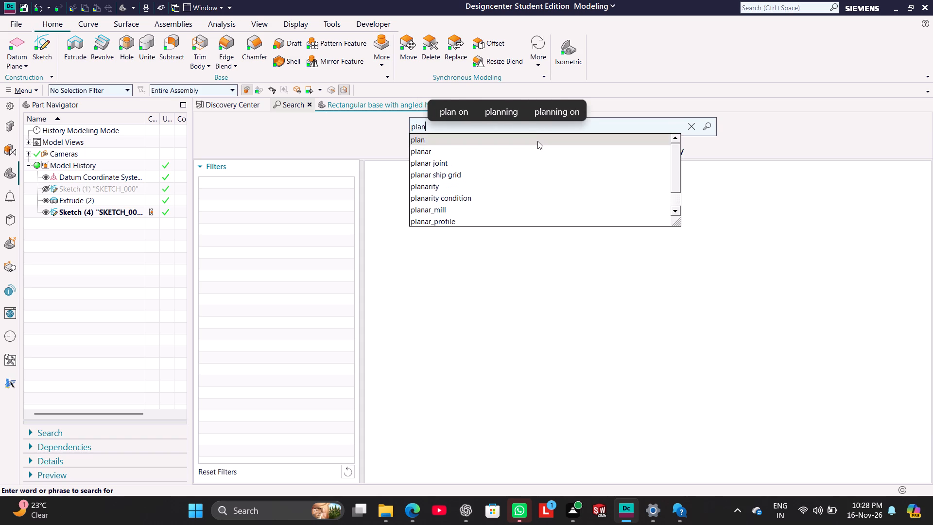
pyautogui.click(537, 141)
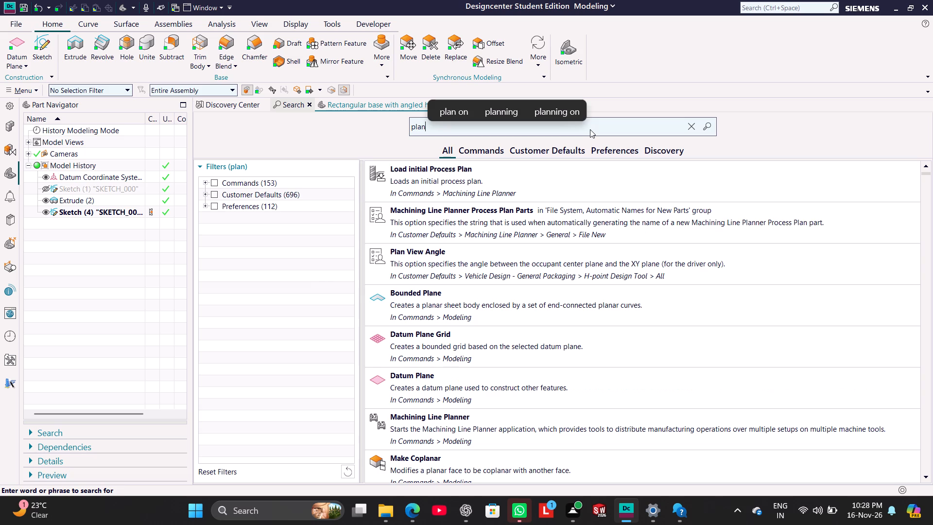
pyautogui.click(367, 136)
pyautogui.click(689, 127)
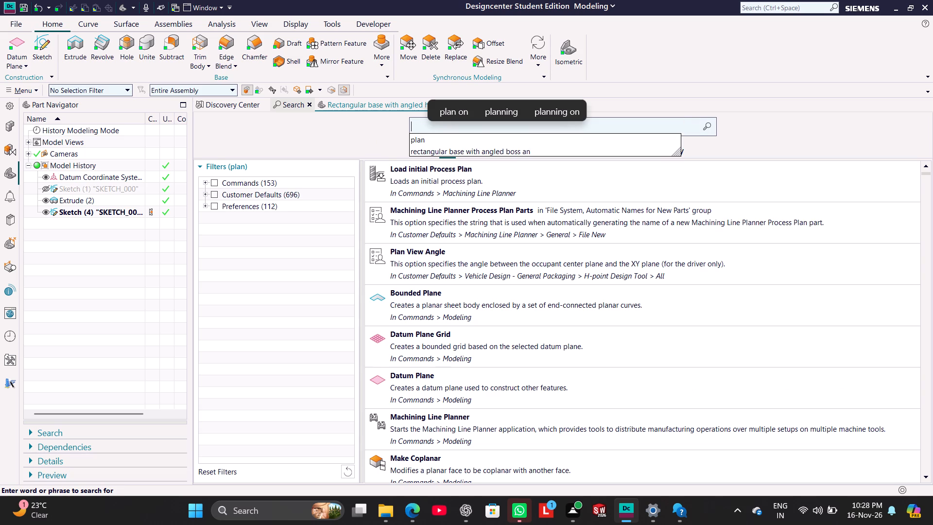
pyautogui.click(363, 119)
pyautogui.click(204, 165)
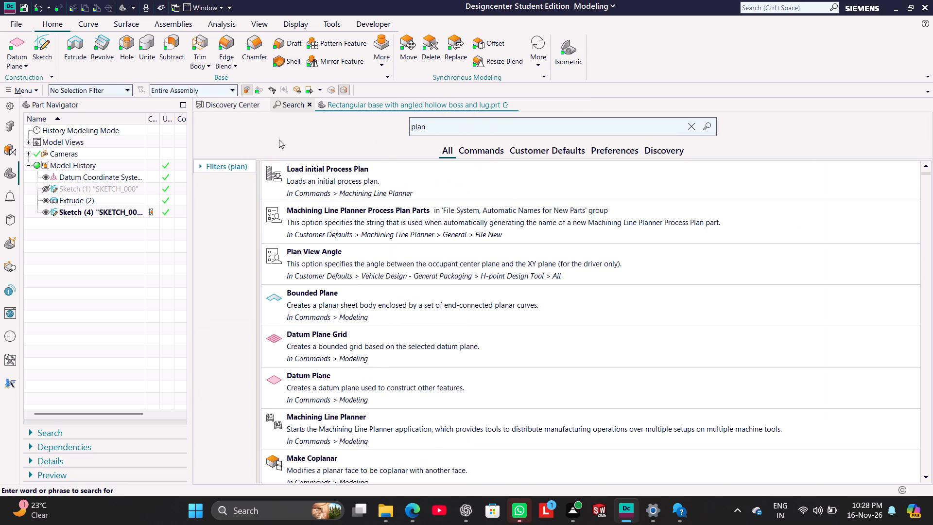
pyautogui.click(309, 105)
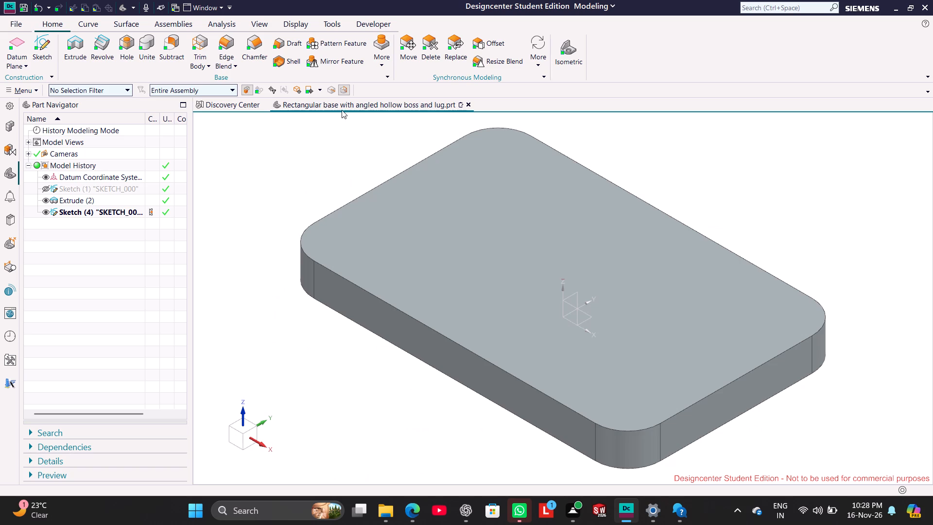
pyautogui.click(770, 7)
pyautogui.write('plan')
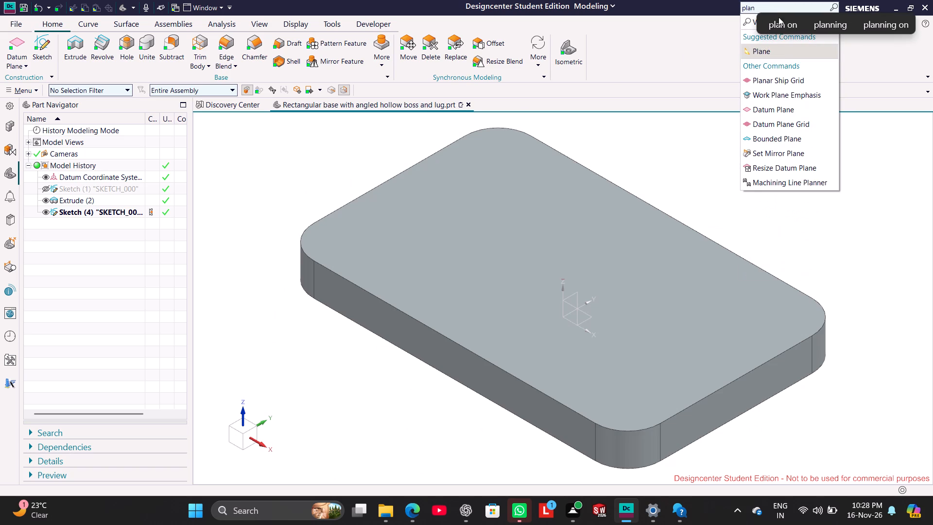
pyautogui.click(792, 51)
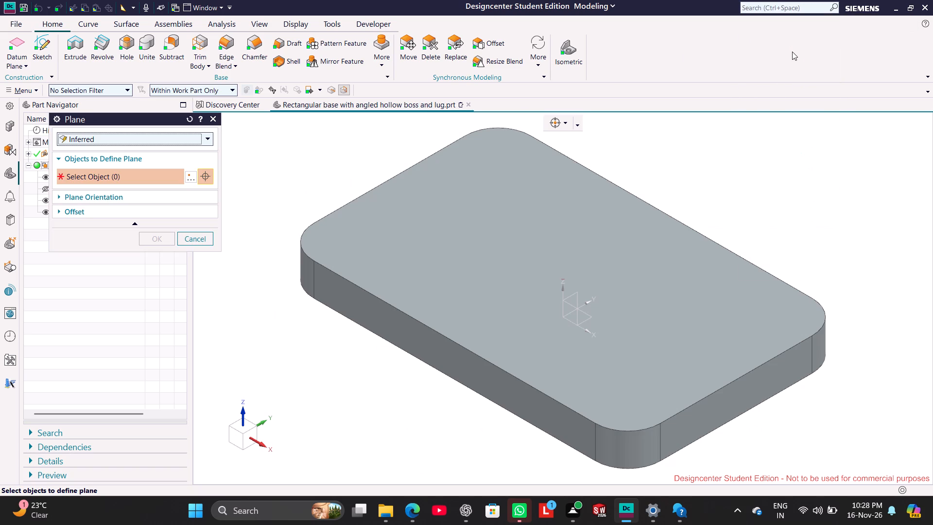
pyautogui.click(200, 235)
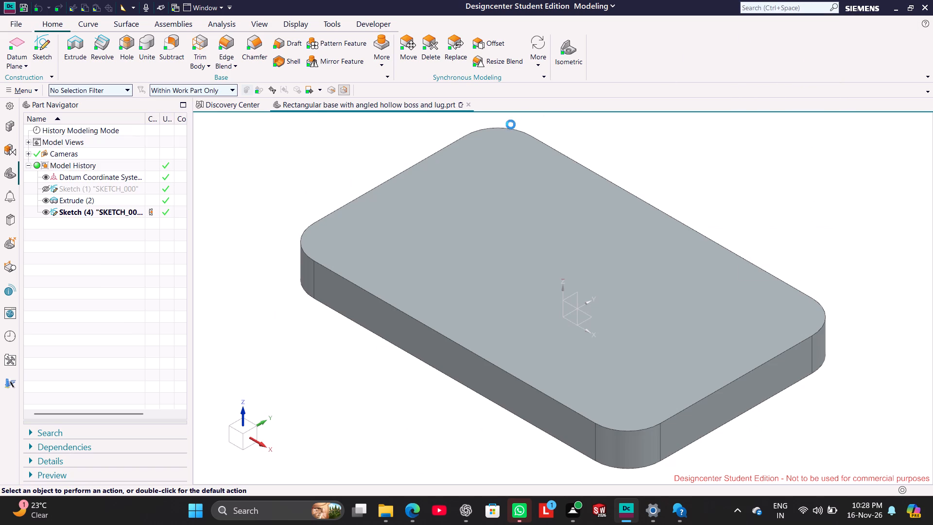
# Create an At Angle datum plane at 30° to the plate's top face, through the short top edge at its +X end.
pyautogui.click(777, 14)
pyautogui.write('plan')
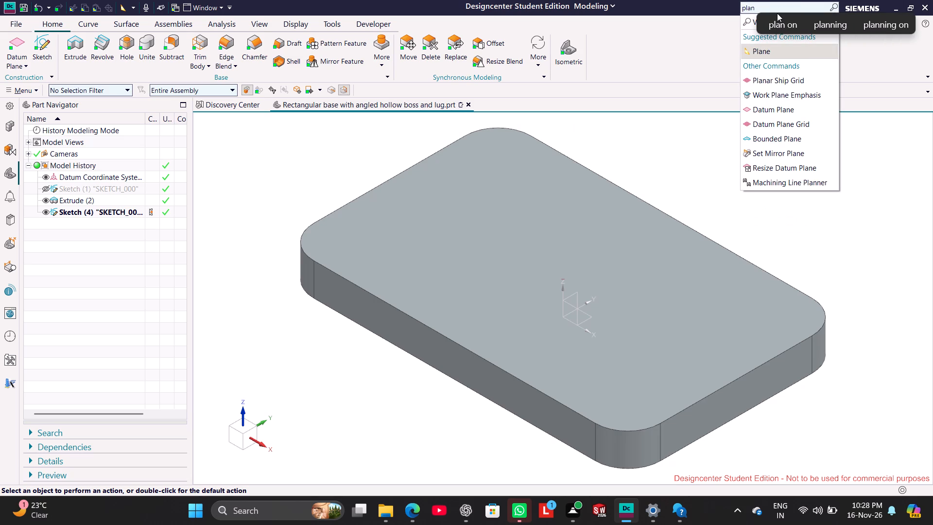
pyautogui.click(798, 105)
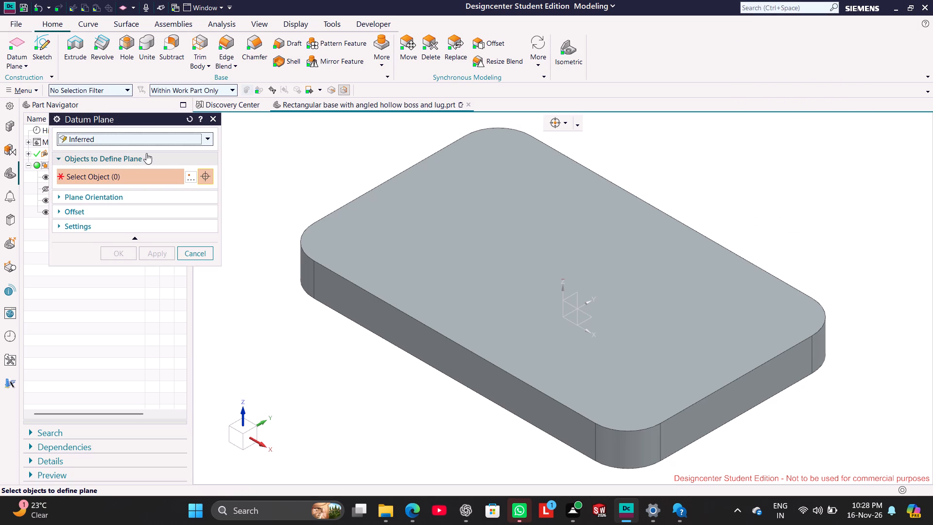
pyautogui.click(206, 137)
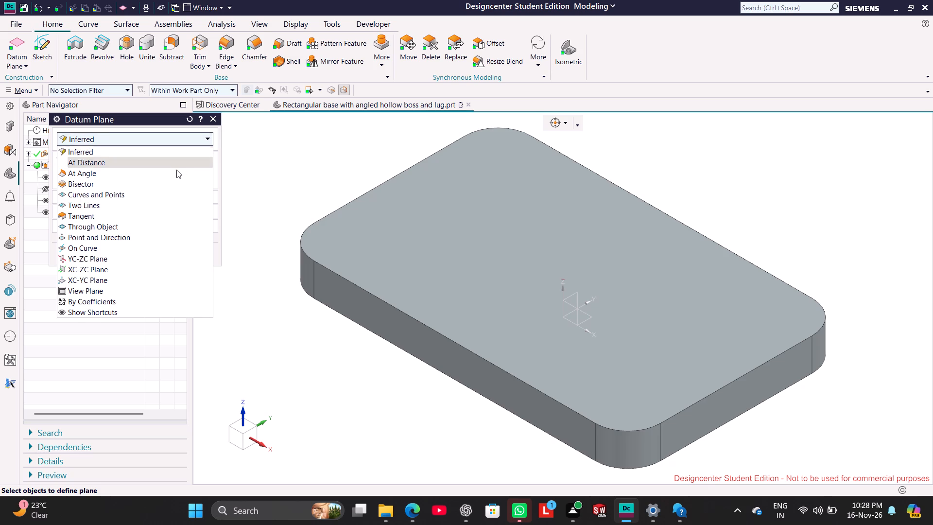
pyautogui.click(176, 170)
pyautogui.click(660, 294)
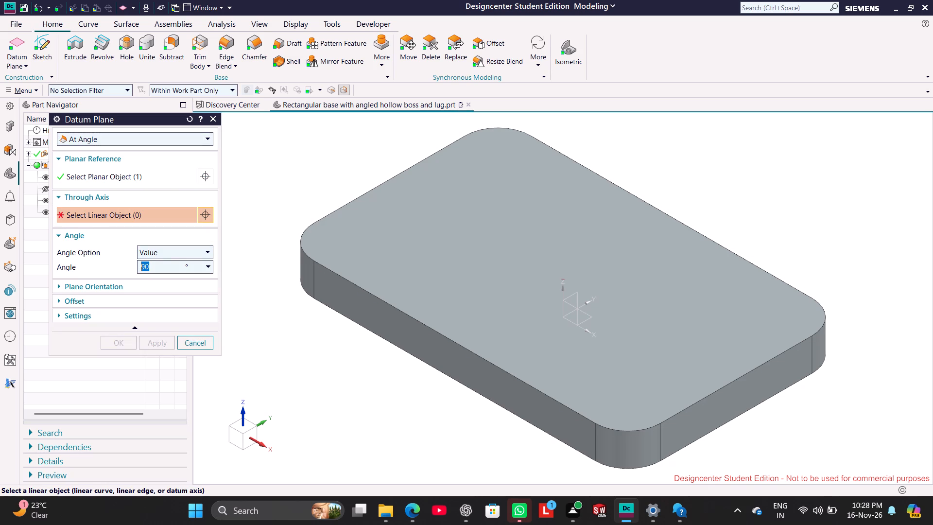
pyautogui.click(746, 373)
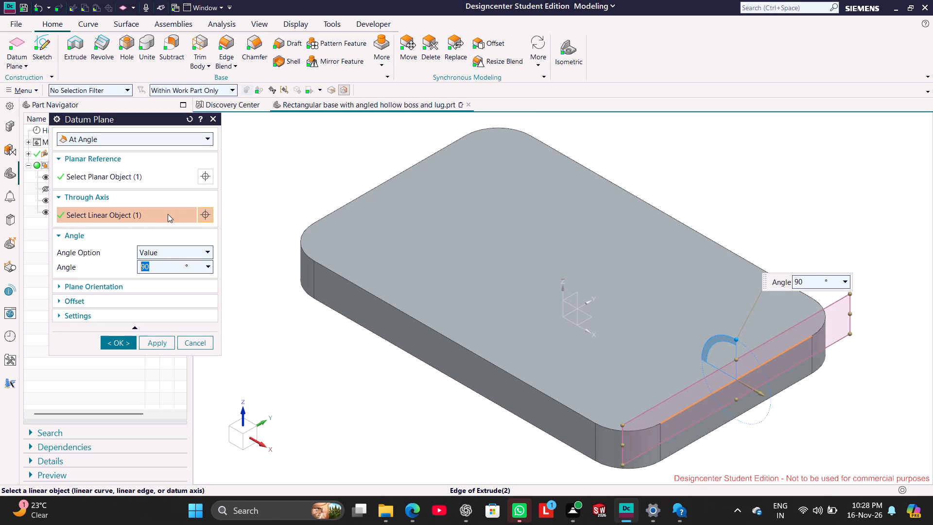
pyautogui.press('3')
pyautogui.press('0')
pyautogui.press('Return')
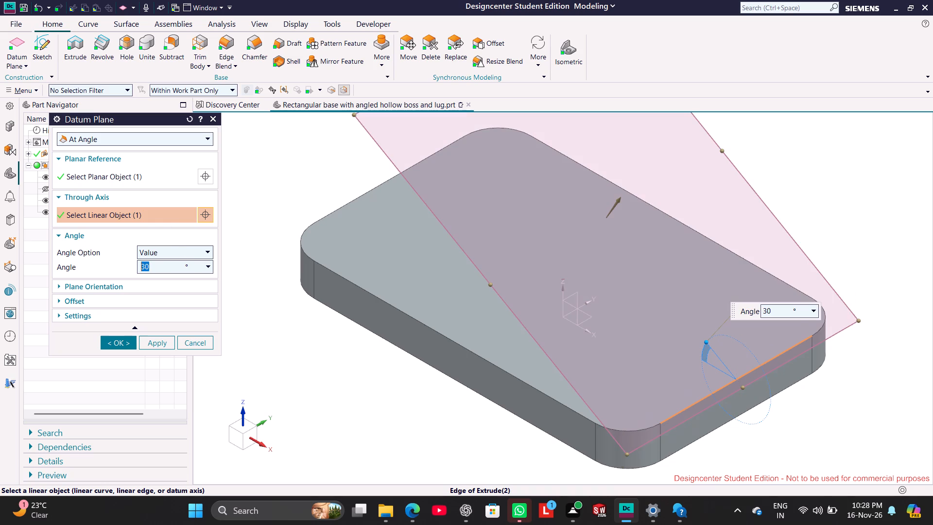
pyautogui.click(155, 345)
pyautogui.click(126, 342)
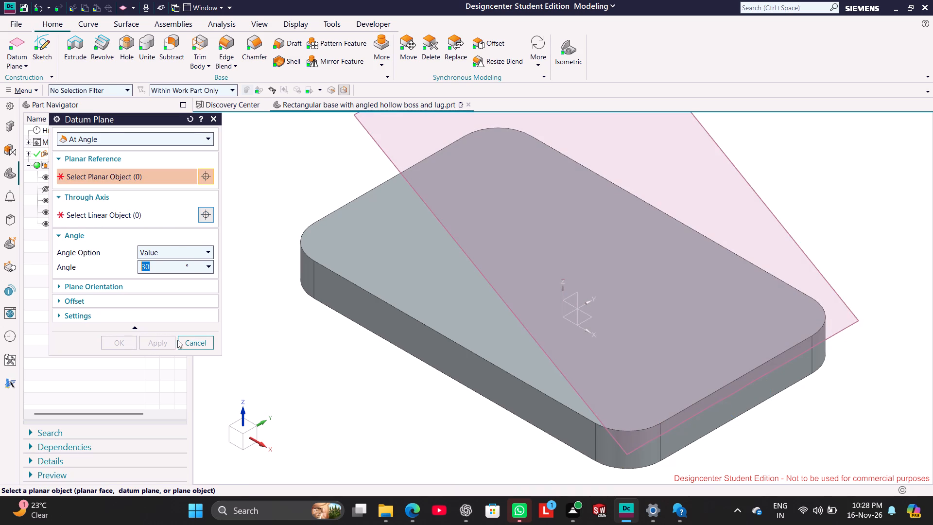
pyautogui.click(186, 341)
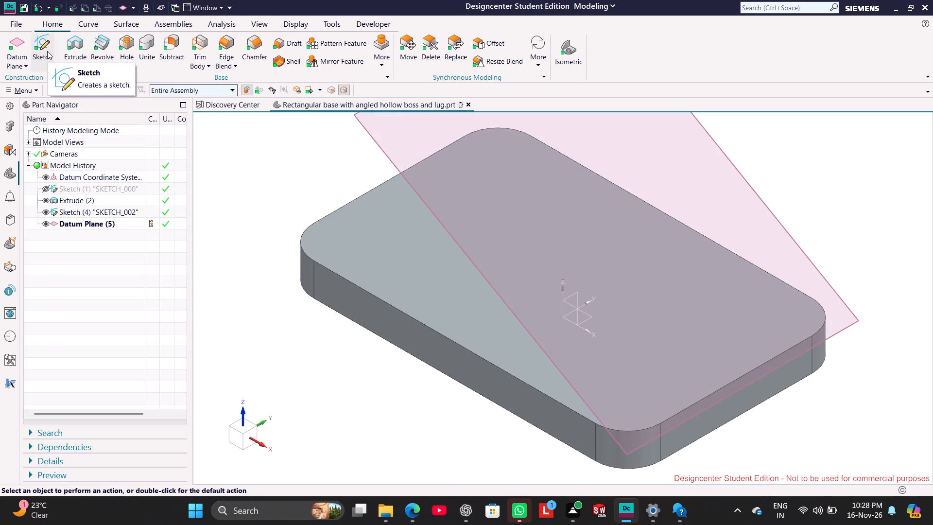
# Start a new sketch on the 30° datum plane.
pyautogui.rightClick(110, 227)
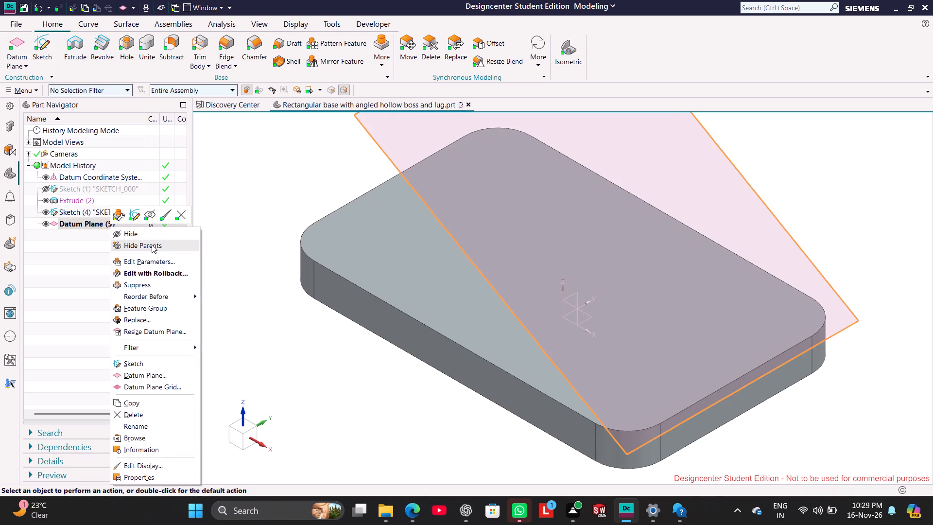
pyautogui.click(45, 56)
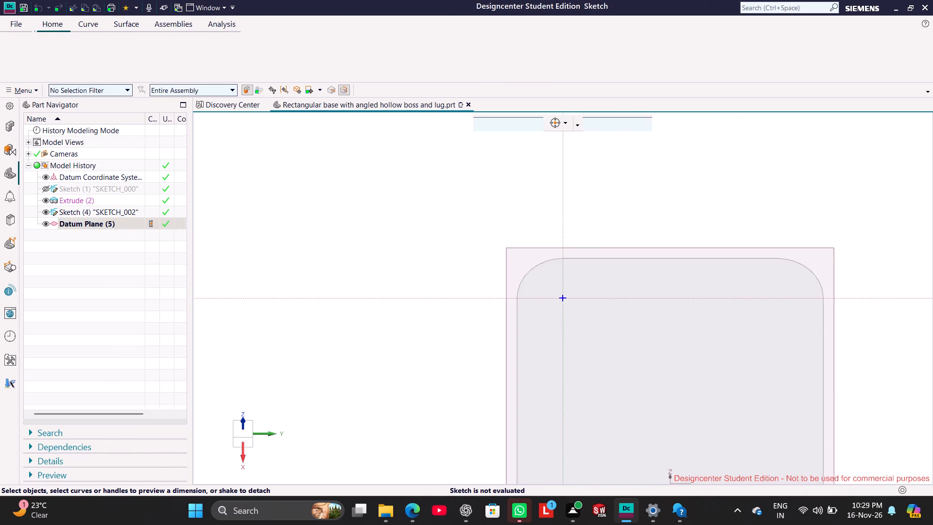
pyautogui.middleClick(432, 332)
# Examine the sketch plane's tilt and position against the plate from the end, side and top, finishing in the top view.
pyautogui.moveTo(400, 320); pyautogui.dragTo(558, 201, button='right')
pyautogui.moveTo(469, 337); pyautogui.dragTo(518, 291, button='middle')
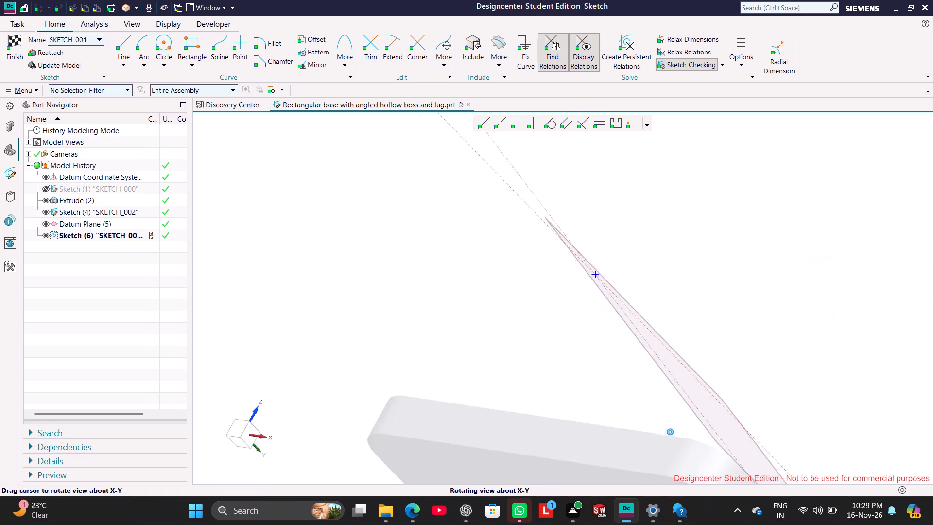
pyautogui.moveTo(518, 291); pyautogui.dragTo(470, 332, button='middle')
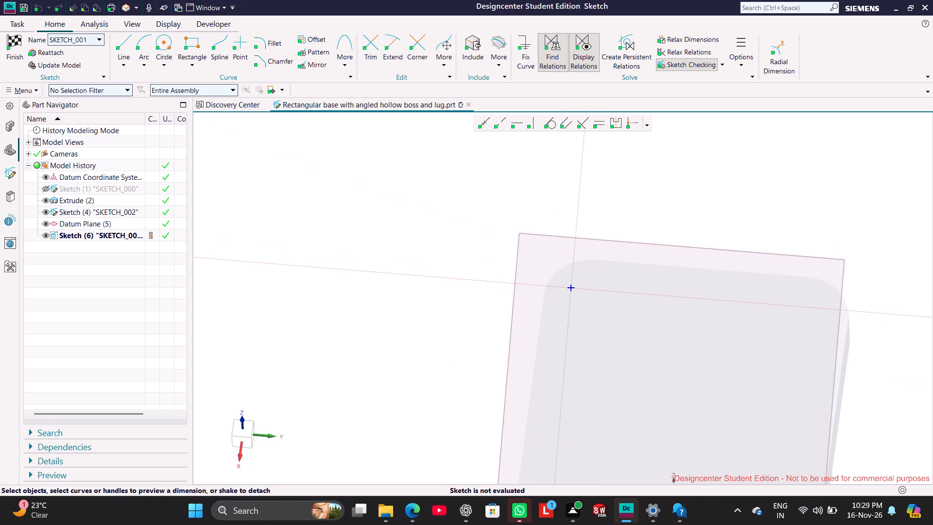
pyautogui.click(246, 447)
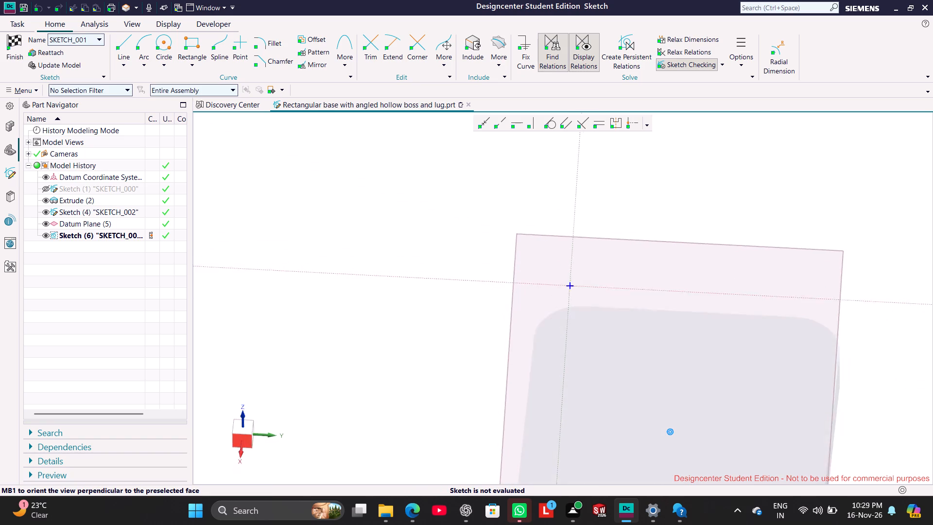
pyautogui.scroll(-3, 688, 335)
pyautogui.scroll(4, 688, 336)
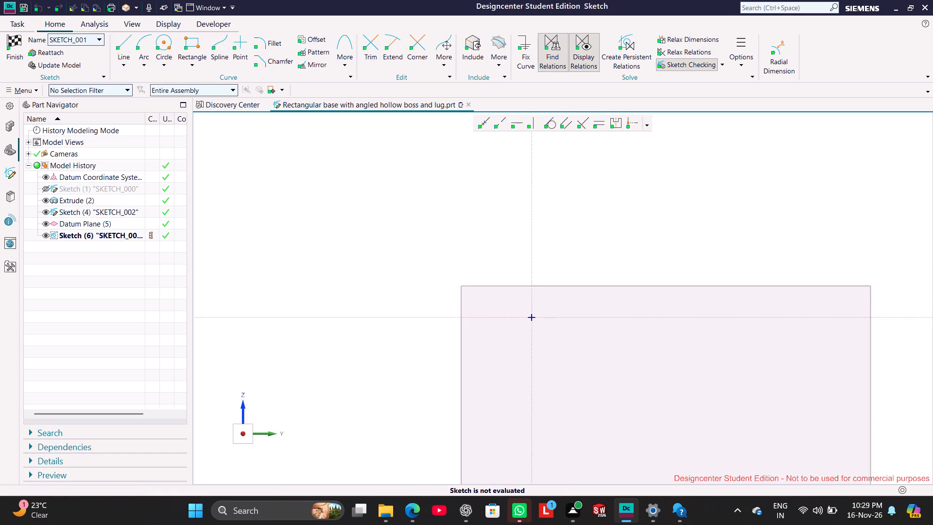
pyautogui.scroll(1, 688, 343)
pyautogui.scroll(-6, 688, 343)
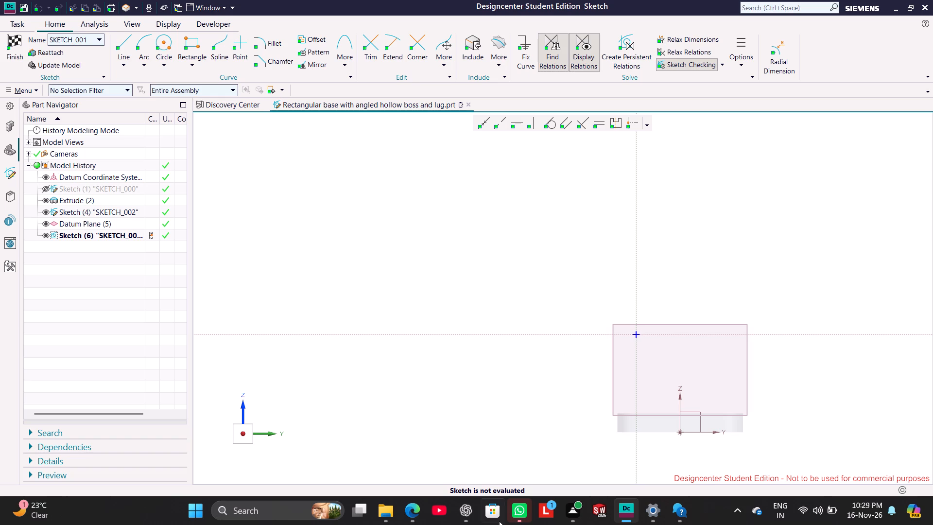
pyautogui.moveTo(301, 433); pyautogui.dragTo(357, 433, button='middle')
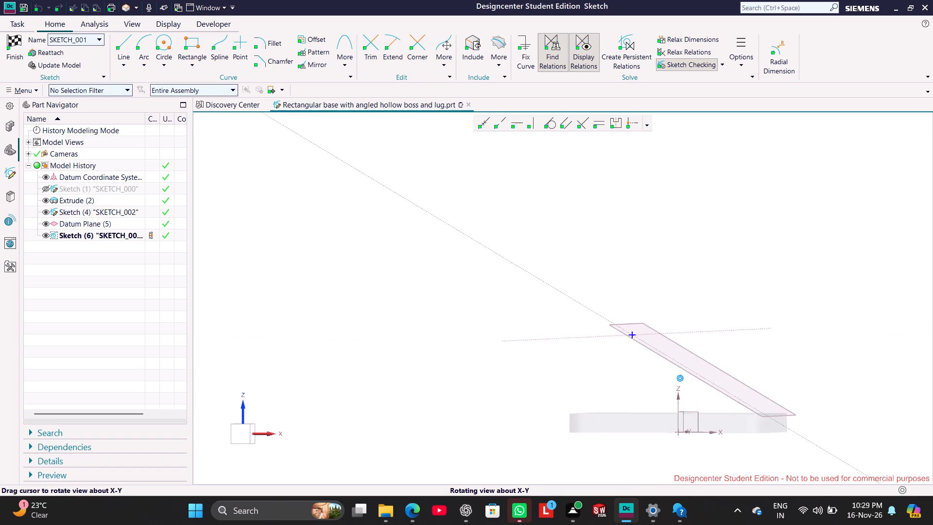
pyautogui.moveTo(357, 433); pyautogui.dragTo(367, 425, button='middle')
pyautogui.click(249, 432)
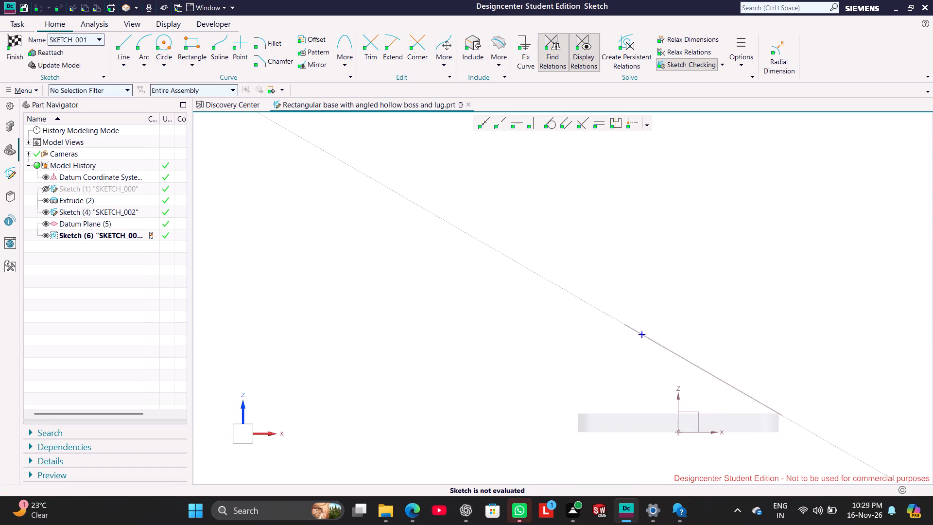
pyautogui.middleClick(322, 380)
pyautogui.moveTo(261, 396); pyautogui.dragTo(259, 413, button='middle')
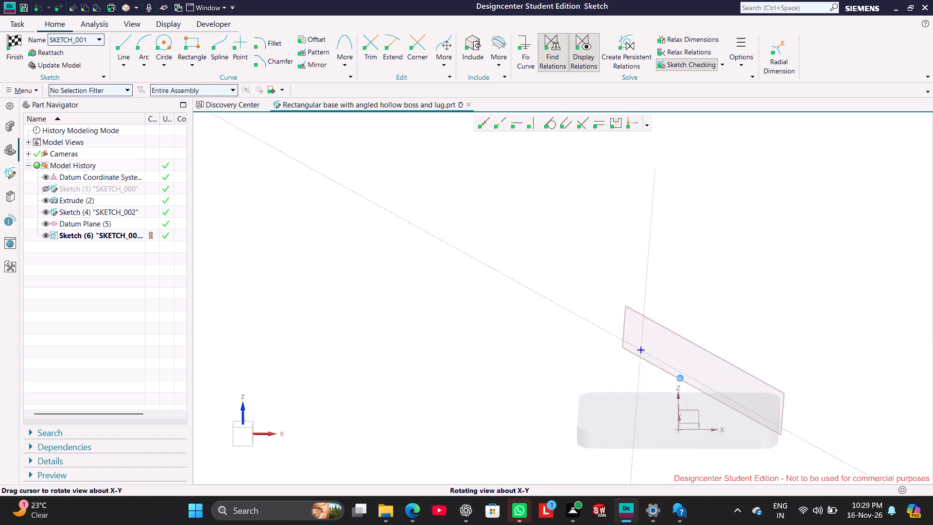
pyautogui.moveTo(259, 413); pyautogui.dragTo(257, 437, button='middle')
pyautogui.click(246, 432)
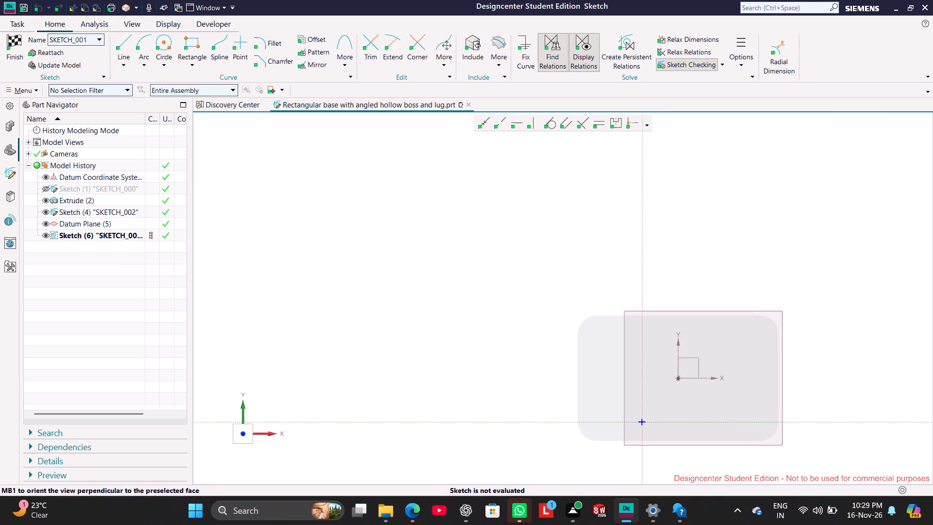
pyautogui.scroll(3, 822, 437)
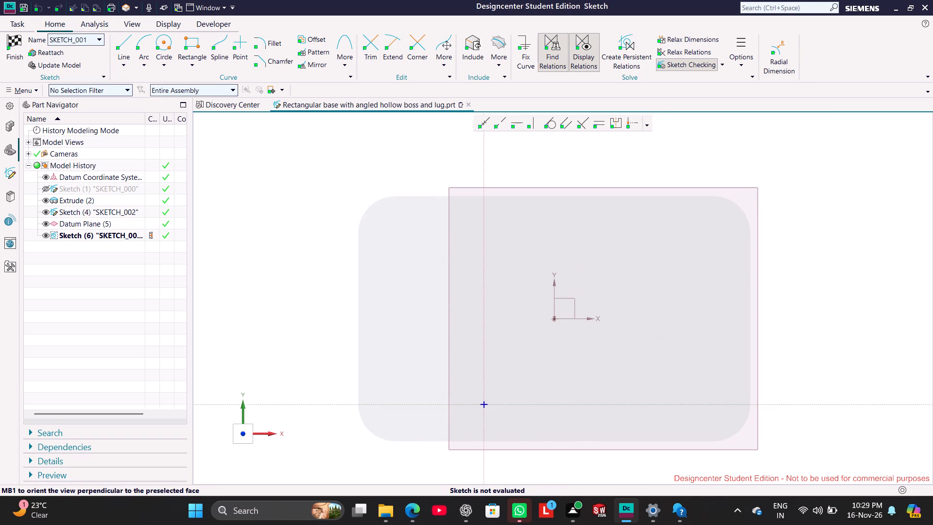
# Sketch a circle about 40 mm in diameter on the 30° plane, centred slightly to the -X side of the plate's origin.
pyautogui.click(161, 37)
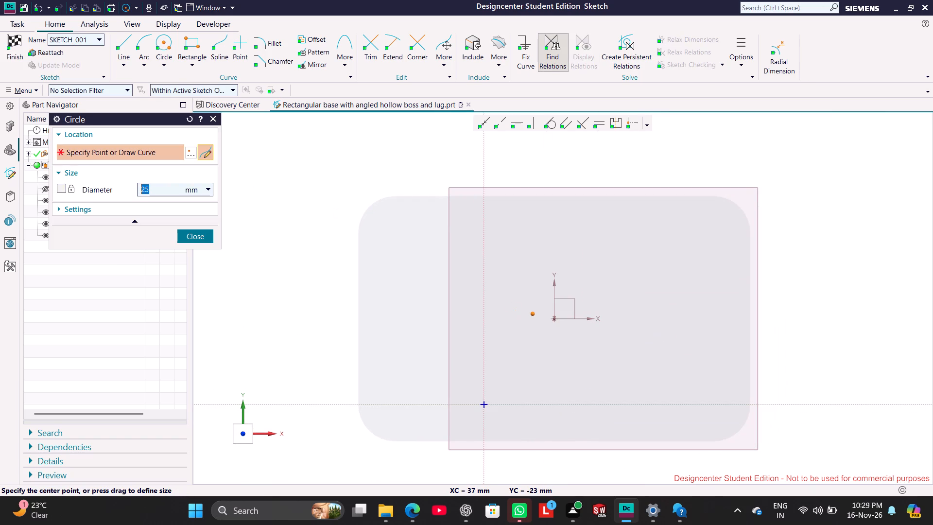
pyautogui.click(532, 315)
pyautogui.click(553, 358)
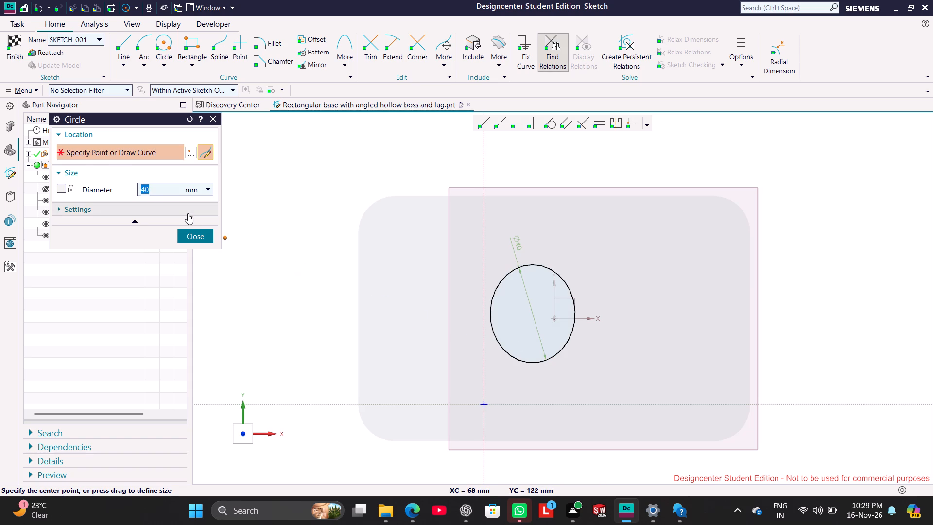
pyautogui.click(207, 234)
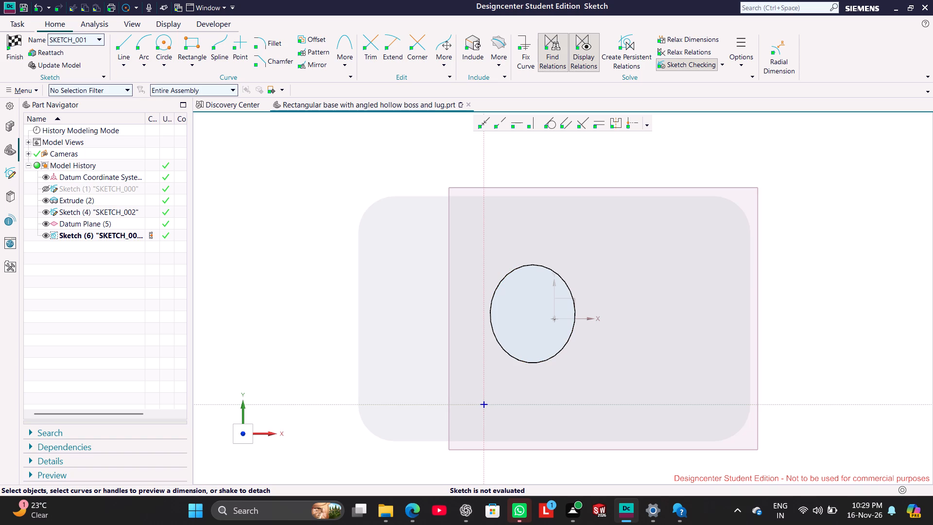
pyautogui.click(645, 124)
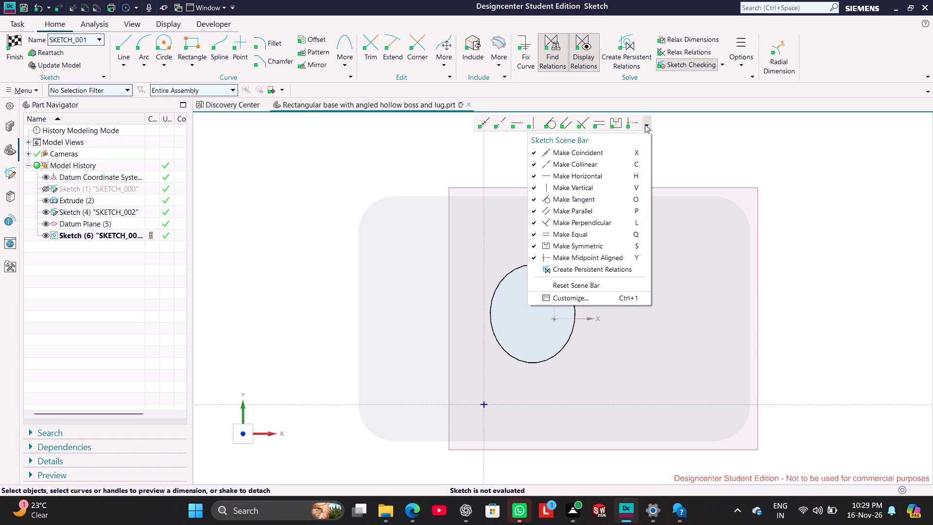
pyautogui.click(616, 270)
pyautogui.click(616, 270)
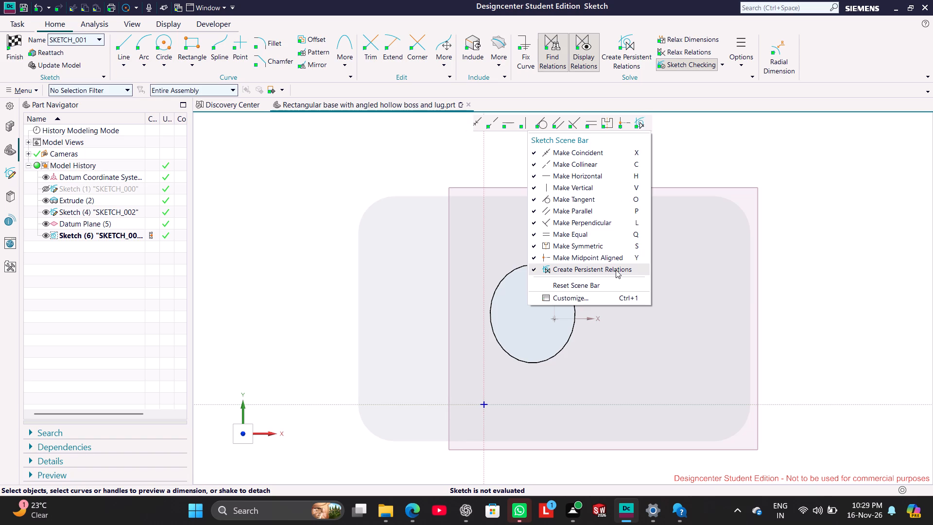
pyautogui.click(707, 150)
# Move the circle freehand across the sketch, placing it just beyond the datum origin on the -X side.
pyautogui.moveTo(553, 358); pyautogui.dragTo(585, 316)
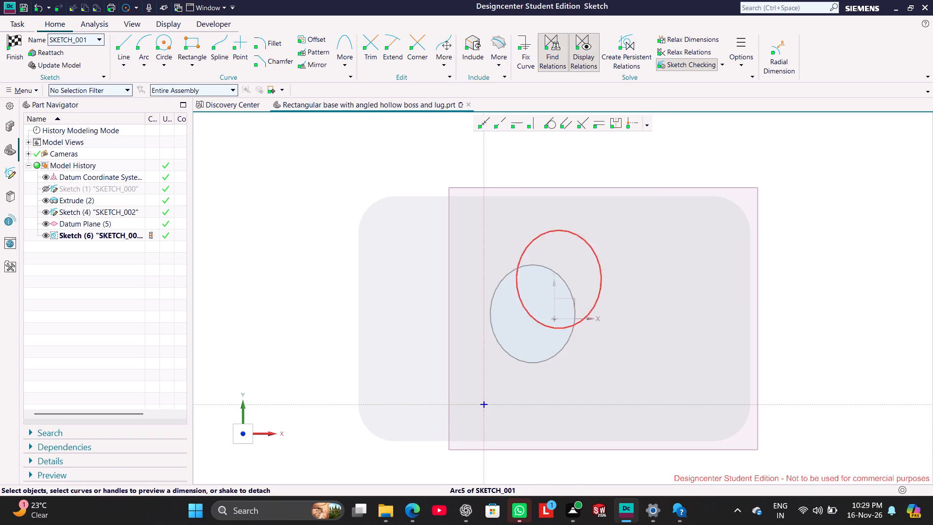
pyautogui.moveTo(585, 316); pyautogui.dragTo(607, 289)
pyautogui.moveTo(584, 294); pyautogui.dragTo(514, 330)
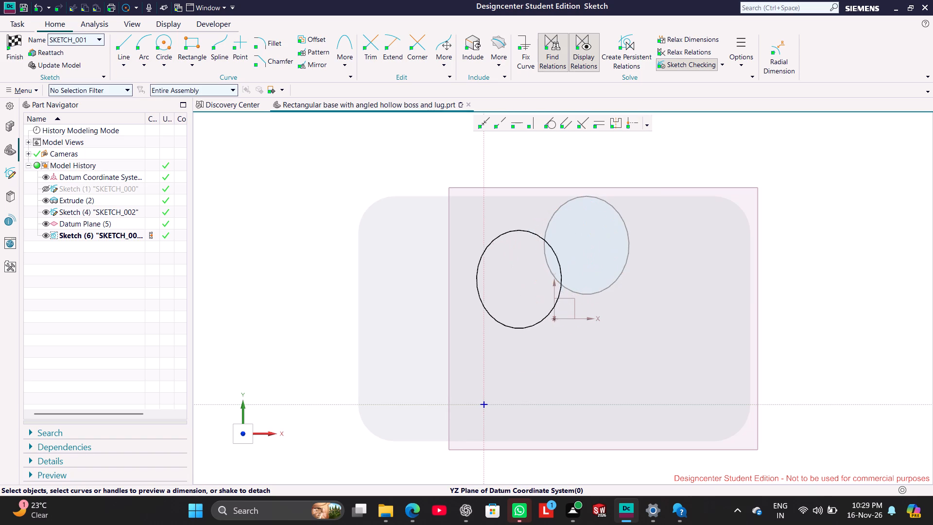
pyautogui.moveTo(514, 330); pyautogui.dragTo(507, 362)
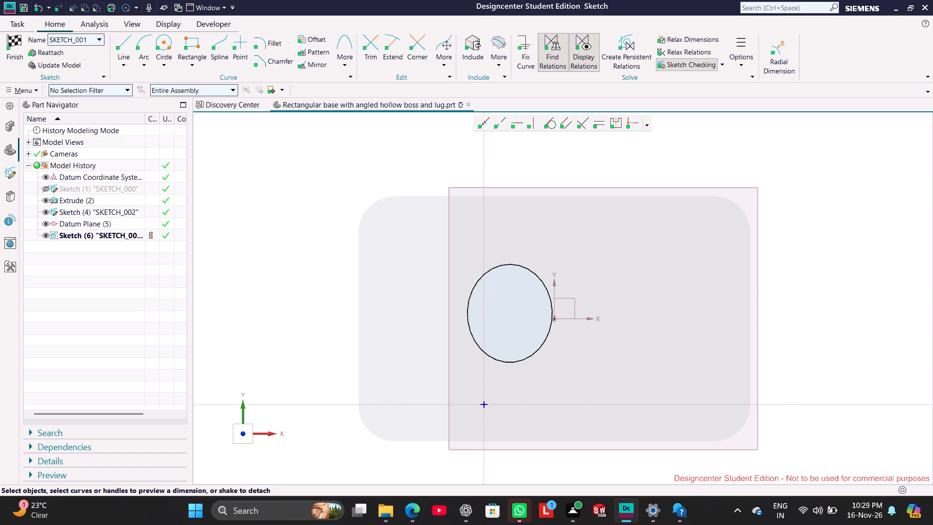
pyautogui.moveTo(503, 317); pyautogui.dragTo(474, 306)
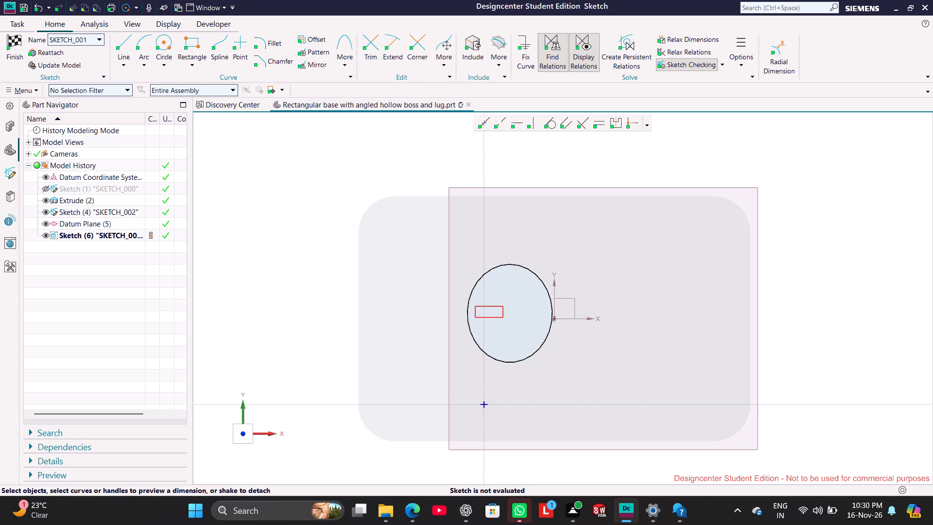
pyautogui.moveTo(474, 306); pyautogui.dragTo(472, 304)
# Set the circle's diameter to 75 mm and scale the entire sketch with it.
pyautogui.click(490, 268)
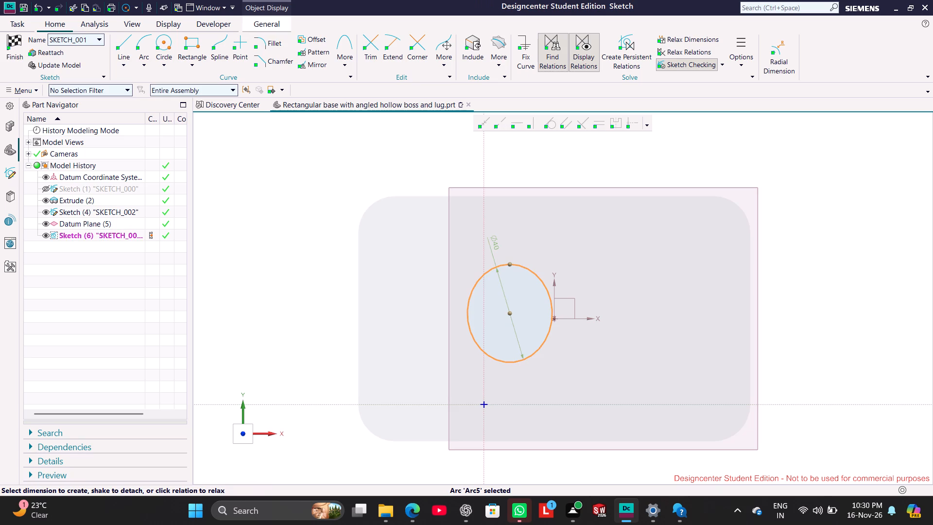
pyautogui.doubleClick(496, 244)
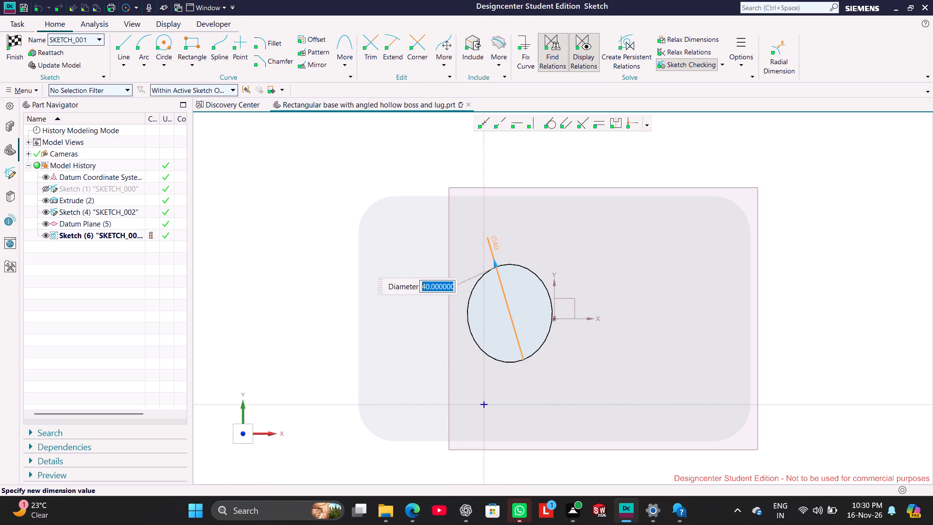
pyautogui.write('75')
pyautogui.press('Return')
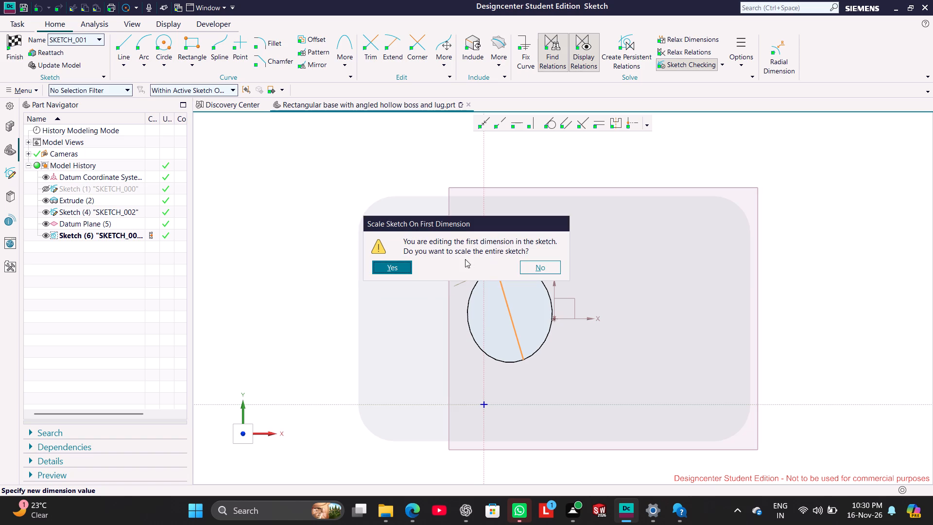
pyautogui.click(404, 266)
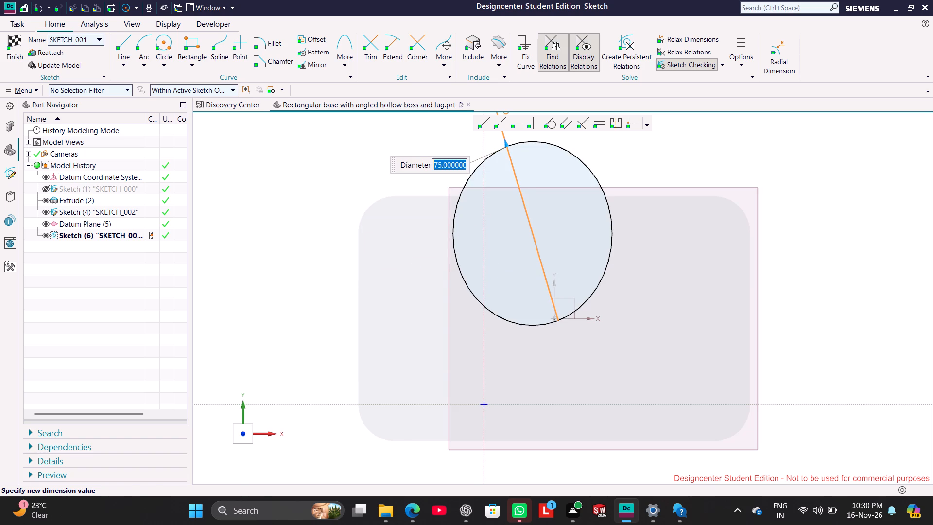
pyautogui.click(838, 214)
# Move the 75 mm circle in the -Y direction so its centre sits near the datum origin, slightly towards -X.
pyautogui.moveTo(605, 280); pyautogui.dragTo(602, 347)
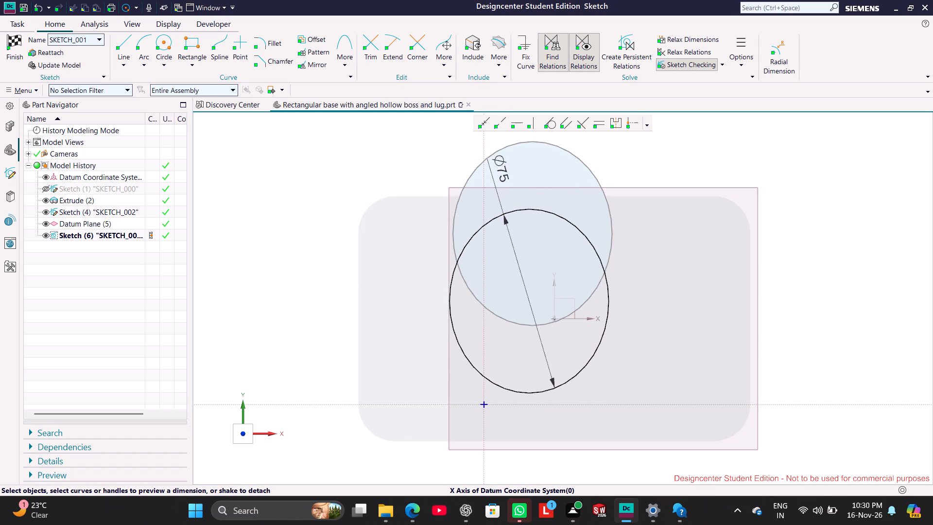
pyautogui.moveTo(602, 347); pyautogui.dragTo(602, 357)
pyautogui.click(853, 311)
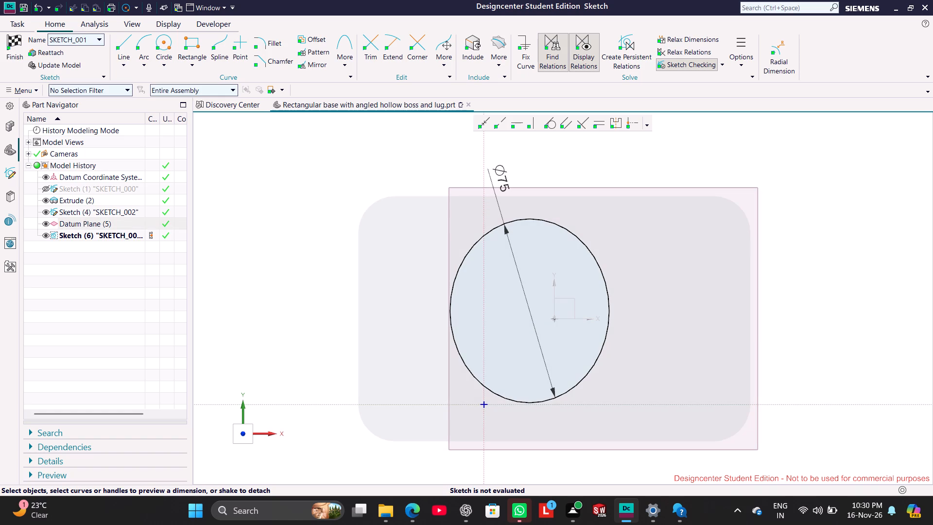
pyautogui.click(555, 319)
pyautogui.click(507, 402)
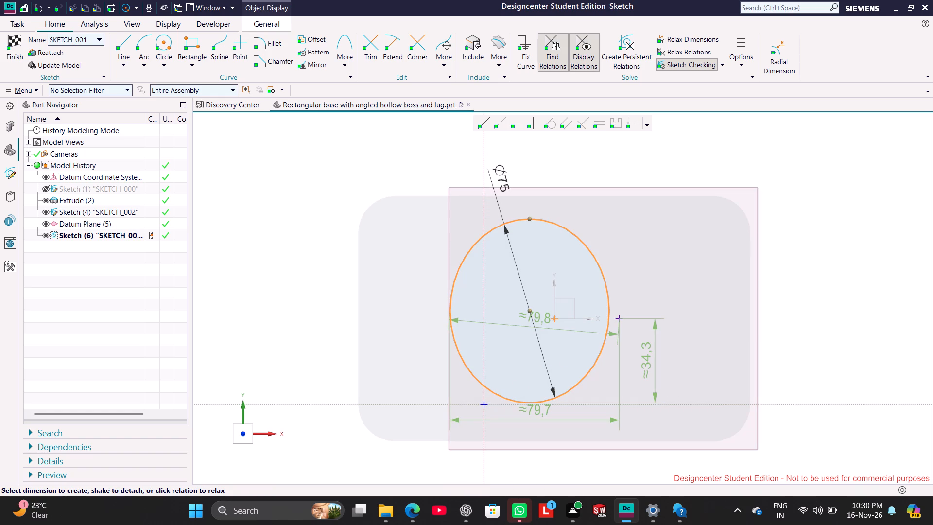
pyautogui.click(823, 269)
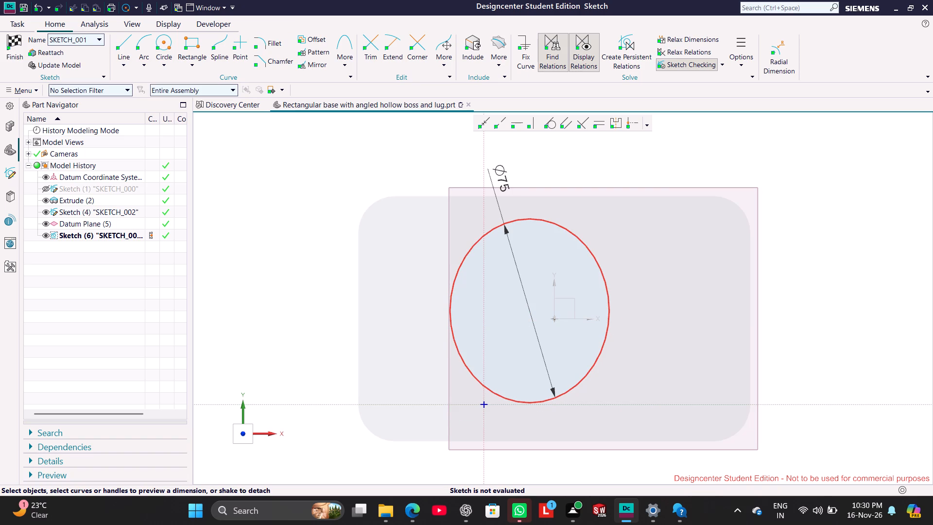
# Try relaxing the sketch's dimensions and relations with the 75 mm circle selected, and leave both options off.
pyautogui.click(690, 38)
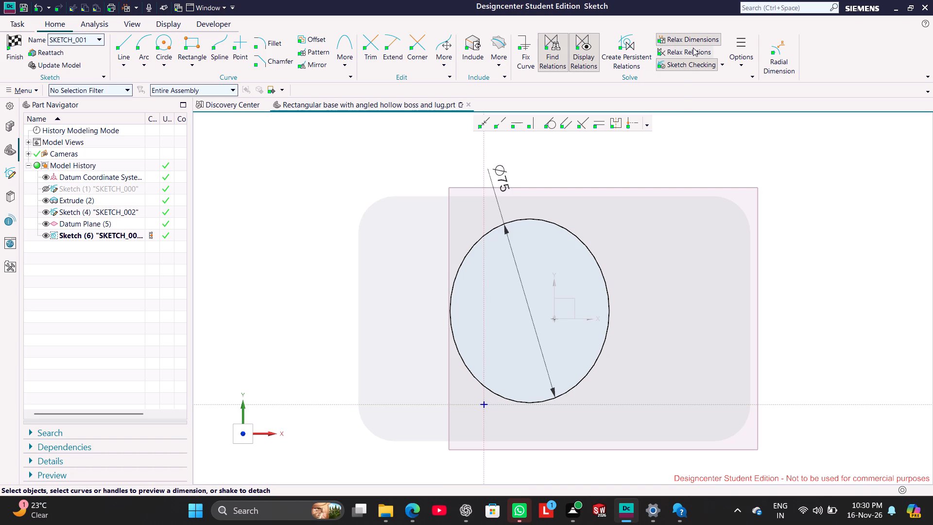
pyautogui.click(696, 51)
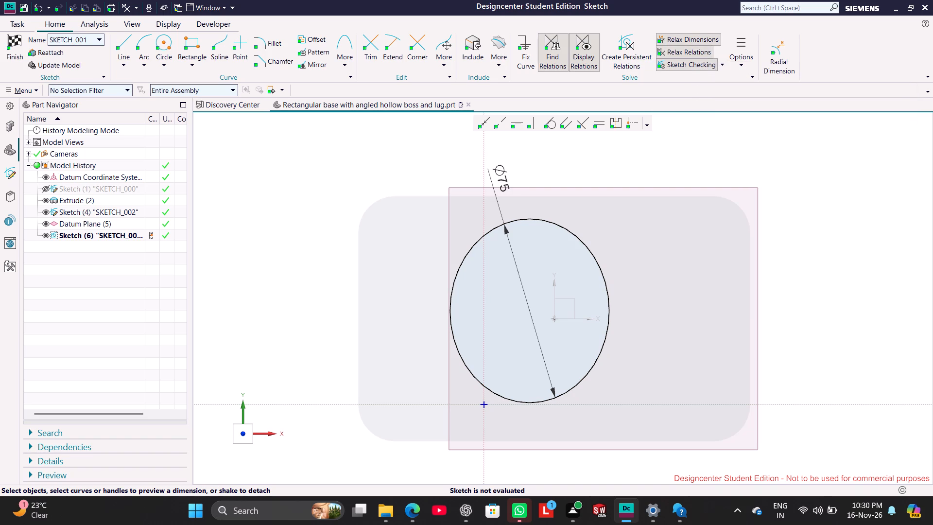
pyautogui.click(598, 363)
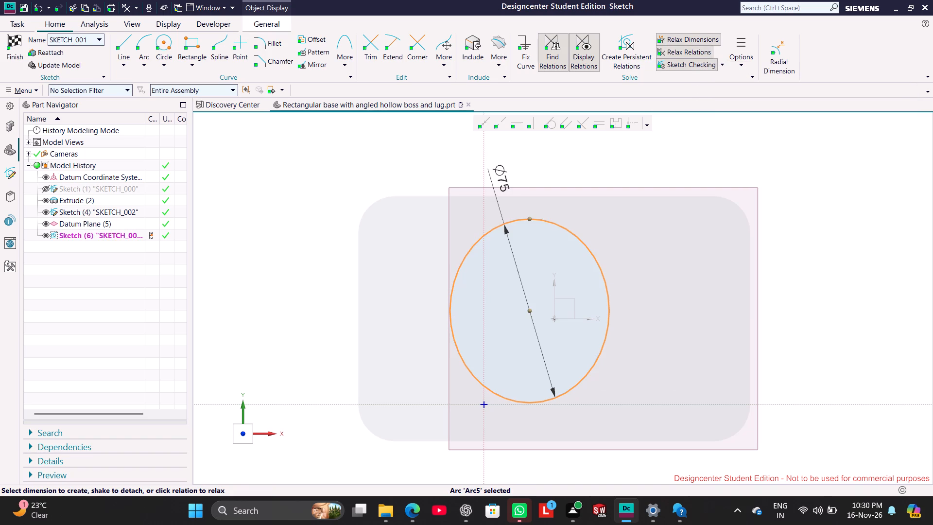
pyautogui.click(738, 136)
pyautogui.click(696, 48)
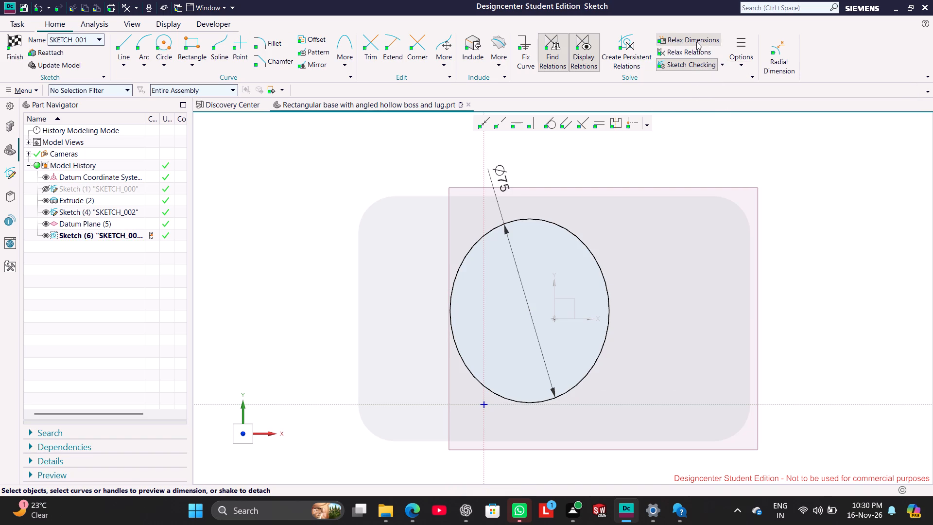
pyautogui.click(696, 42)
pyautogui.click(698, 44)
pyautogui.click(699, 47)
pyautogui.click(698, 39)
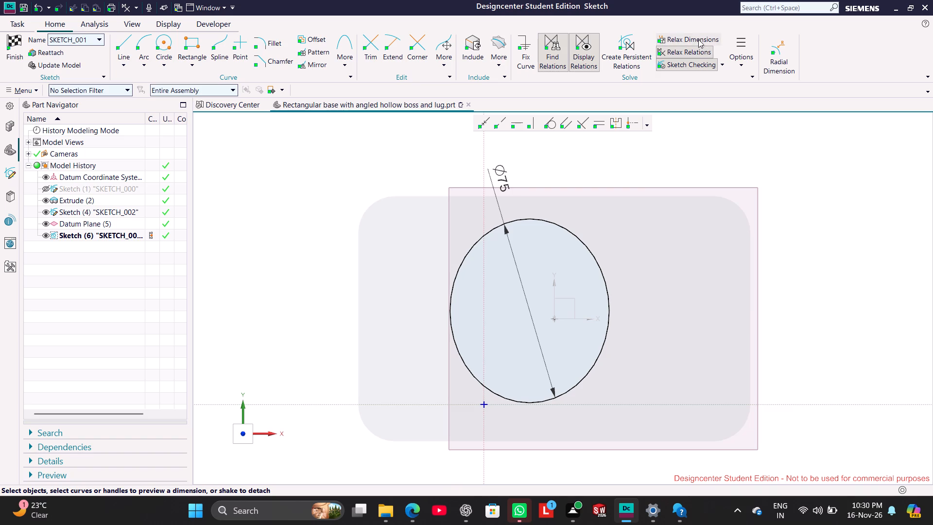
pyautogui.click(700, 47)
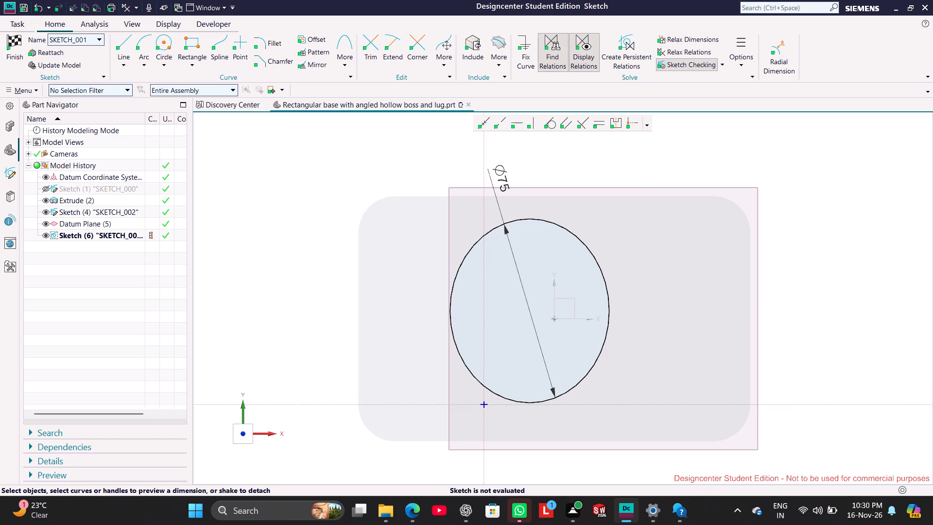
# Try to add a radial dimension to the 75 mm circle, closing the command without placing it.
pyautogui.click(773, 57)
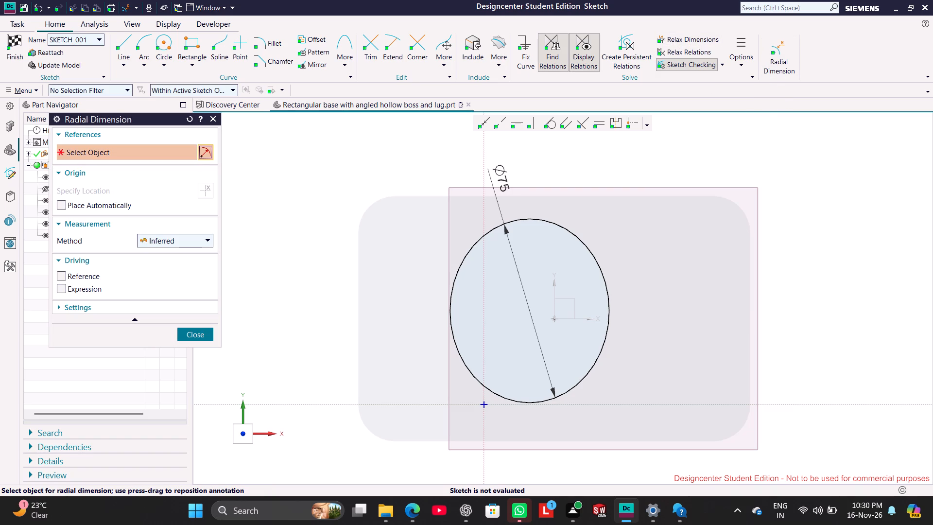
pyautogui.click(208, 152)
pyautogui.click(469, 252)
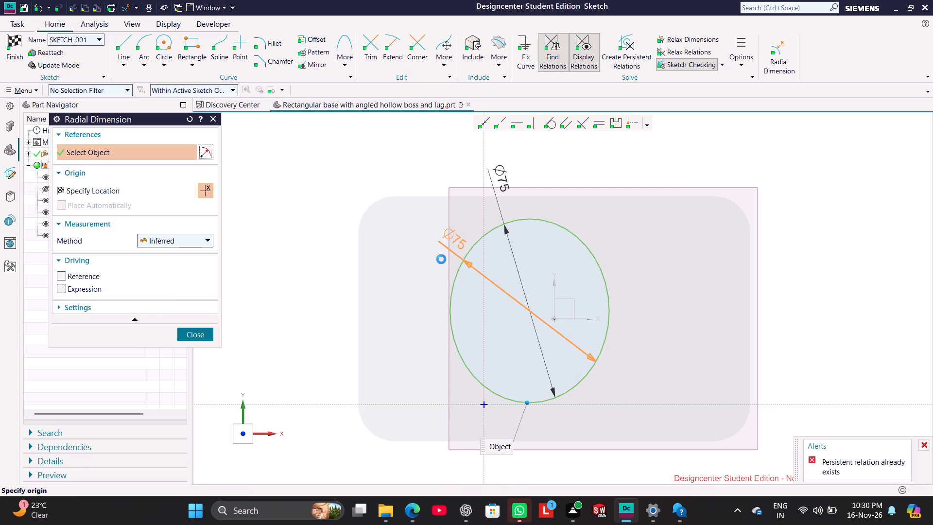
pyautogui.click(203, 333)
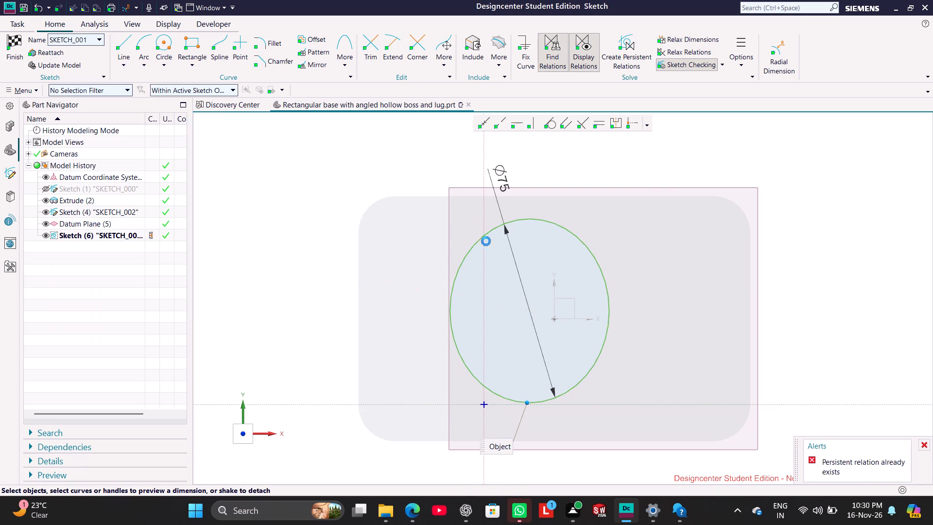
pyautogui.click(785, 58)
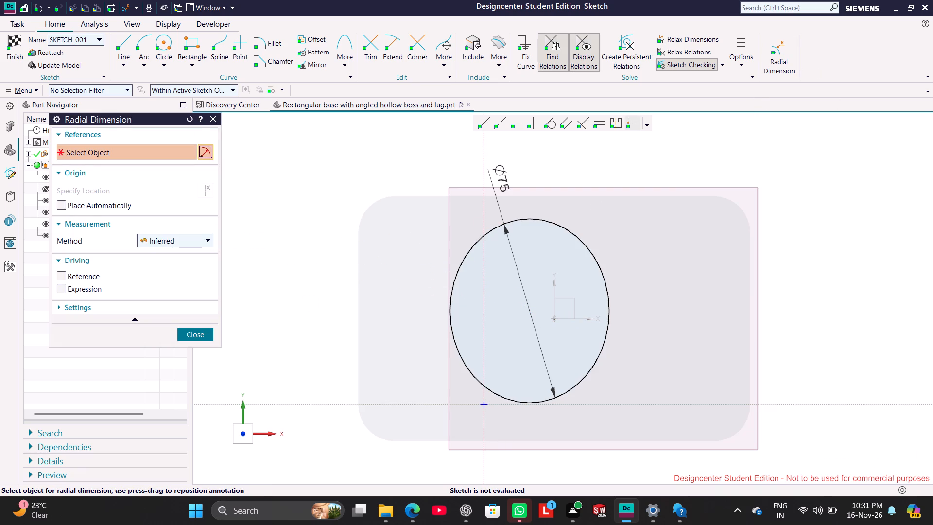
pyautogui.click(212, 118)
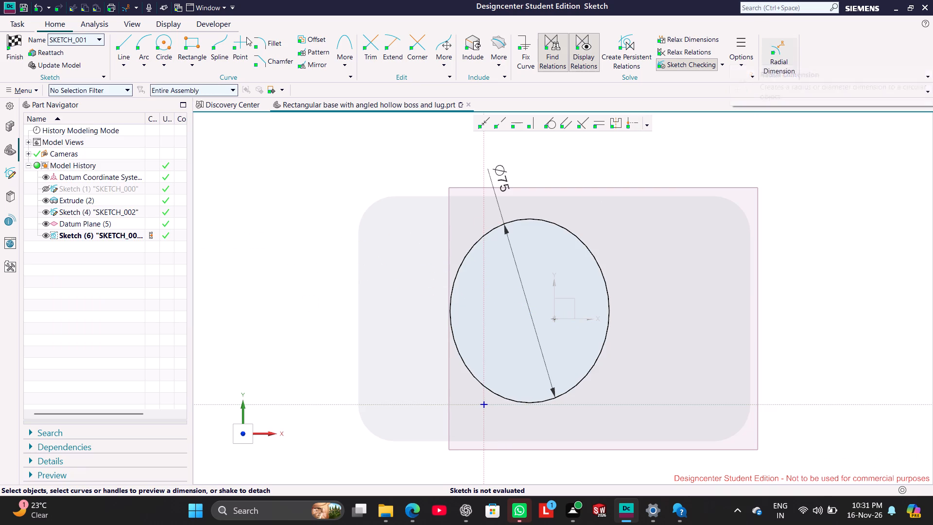
# Open ribbon customization and delete the Radial Dimension command from the sketch ribbon.
pyautogui.click(233, 10)
pyautogui.click(180, 200)
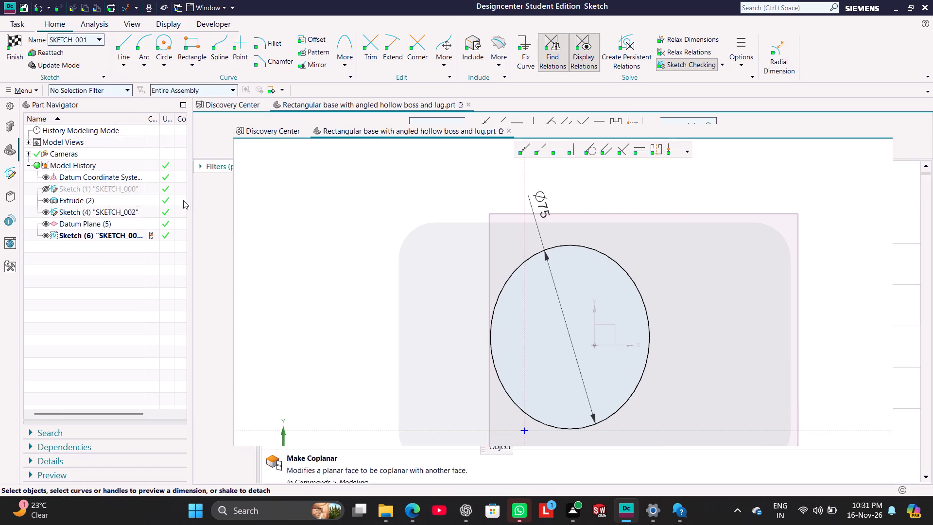
pyautogui.moveTo(780, 55); pyautogui.dragTo(787, 86)
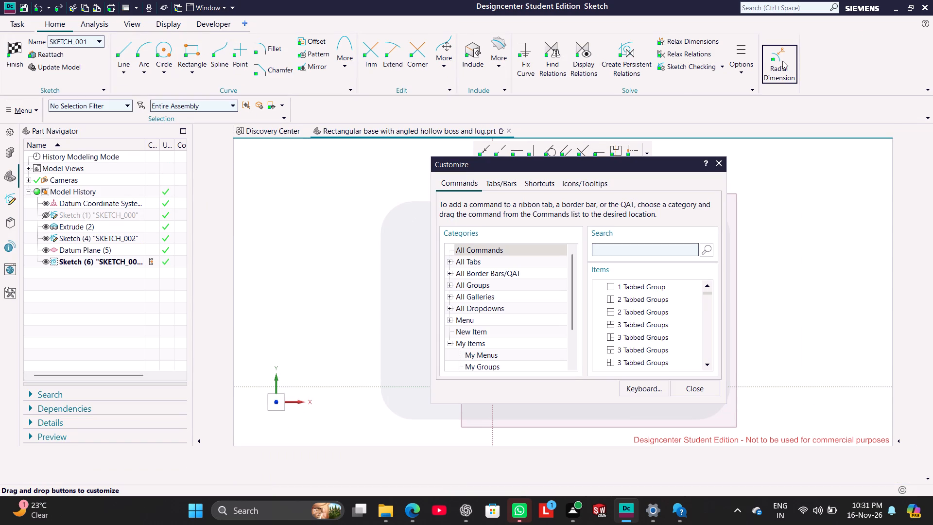
pyautogui.rightClick(782, 59)
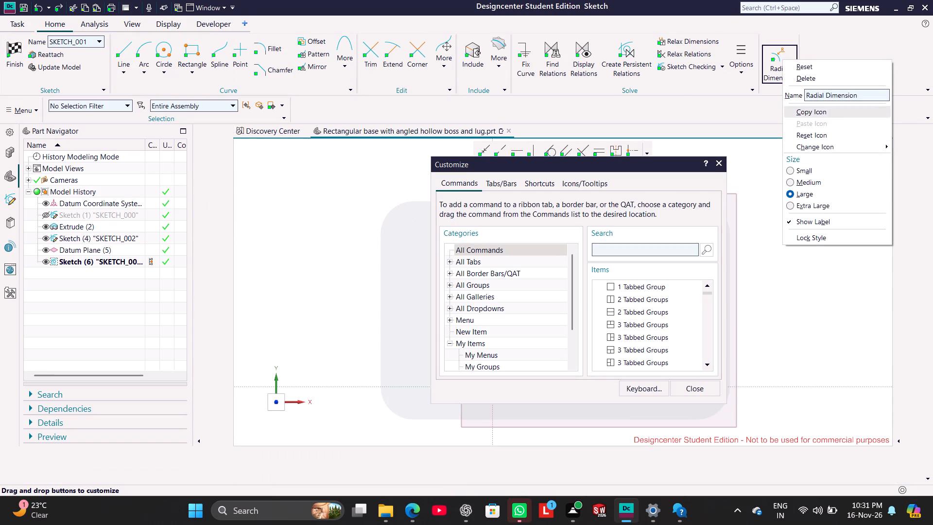
pyautogui.click(825, 81)
# Search the customization commands for "dim", add Rapid Dimension to the sketch ribbon and finish customizing.
pyautogui.click(650, 245)
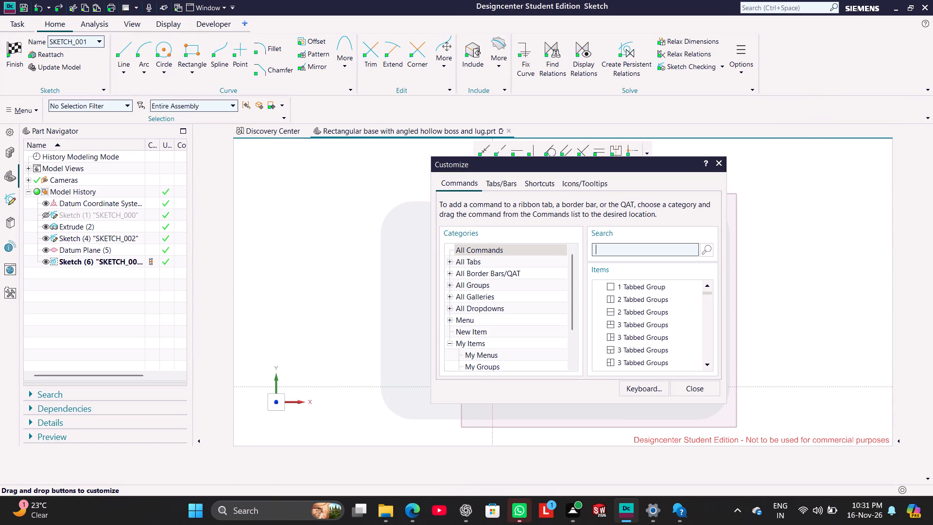
pyautogui.write('di')
pyautogui.press('m')
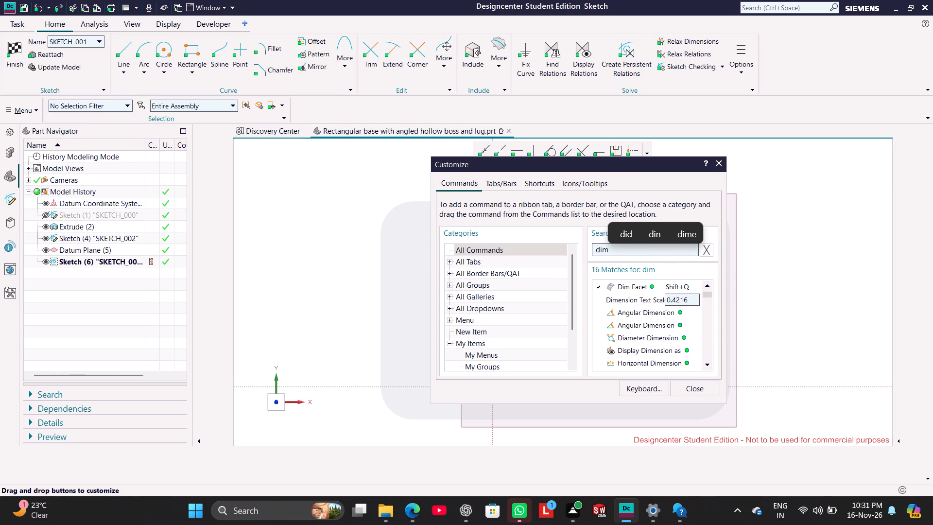
pyautogui.click(778, 294)
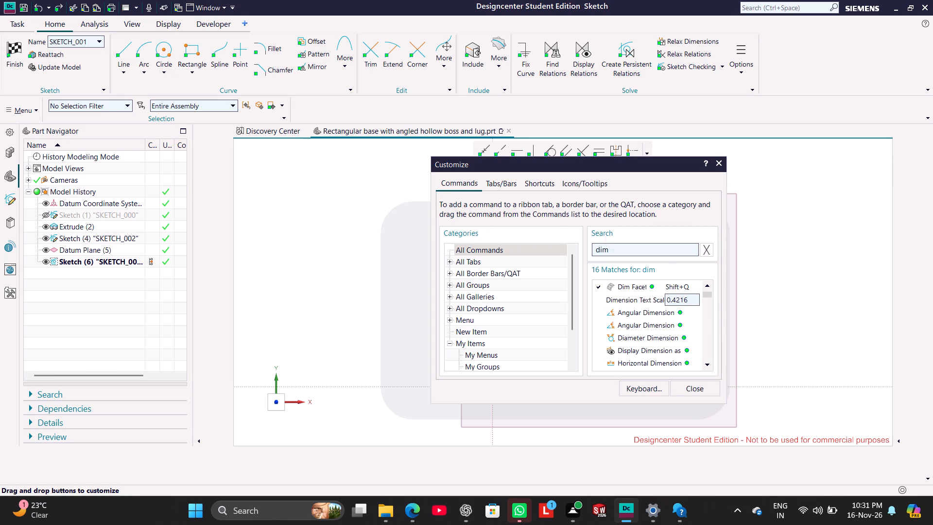
pyautogui.moveTo(708, 296); pyautogui.dragTo(710, 315)
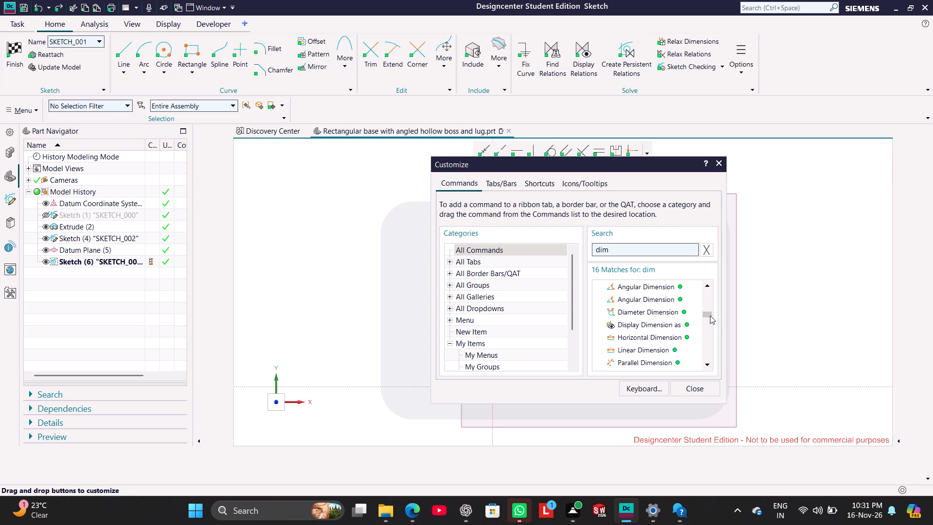
pyautogui.moveTo(710, 315); pyautogui.dragTo(714, 335)
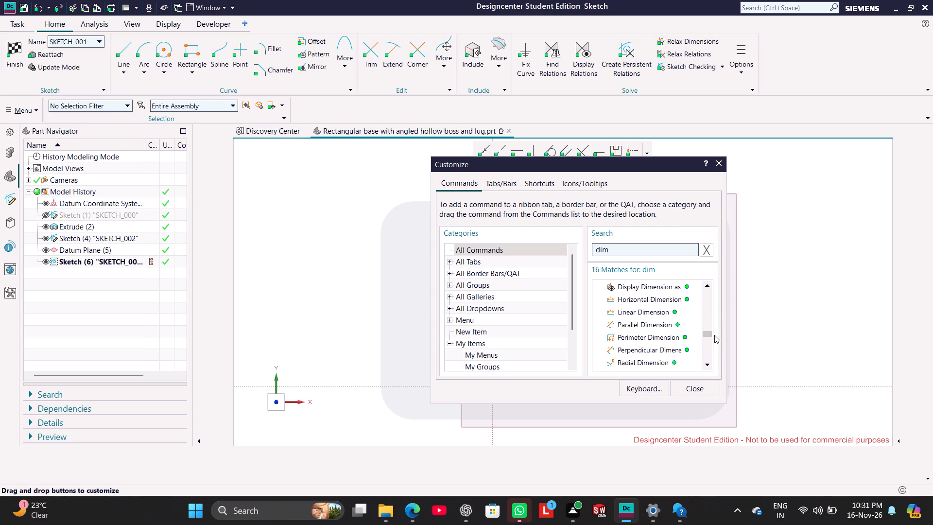
pyautogui.moveTo(714, 335); pyautogui.dragTo(716, 348)
pyautogui.moveTo(644, 364); pyautogui.dragTo(788, 98)
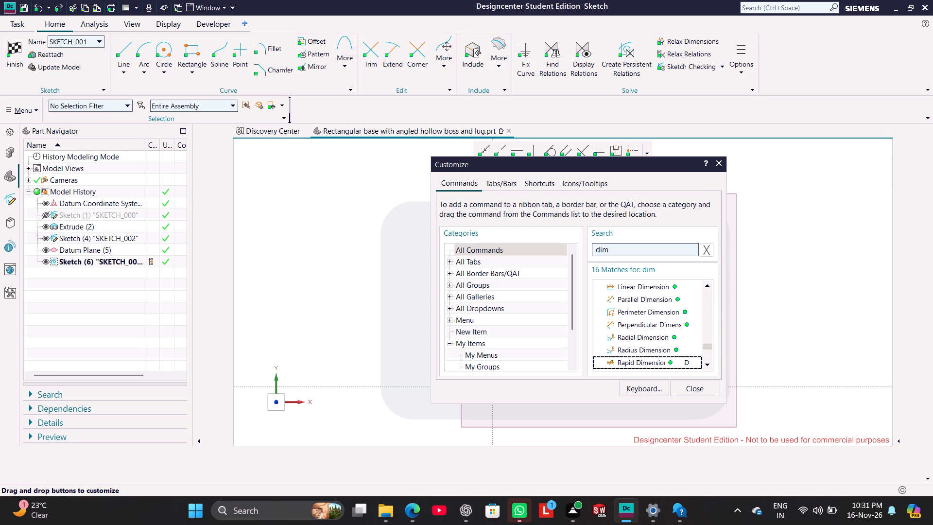
pyautogui.moveTo(788, 98); pyautogui.dragTo(785, 66)
pyautogui.click(684, 391)
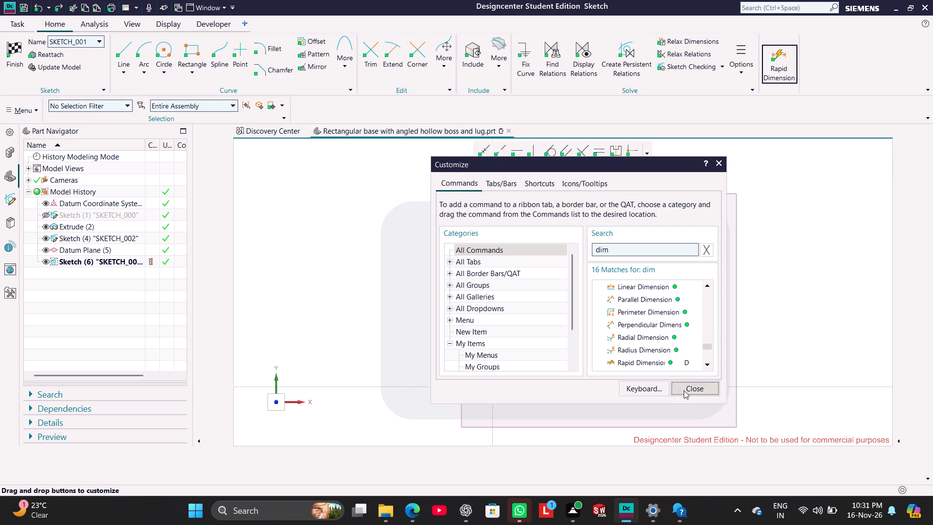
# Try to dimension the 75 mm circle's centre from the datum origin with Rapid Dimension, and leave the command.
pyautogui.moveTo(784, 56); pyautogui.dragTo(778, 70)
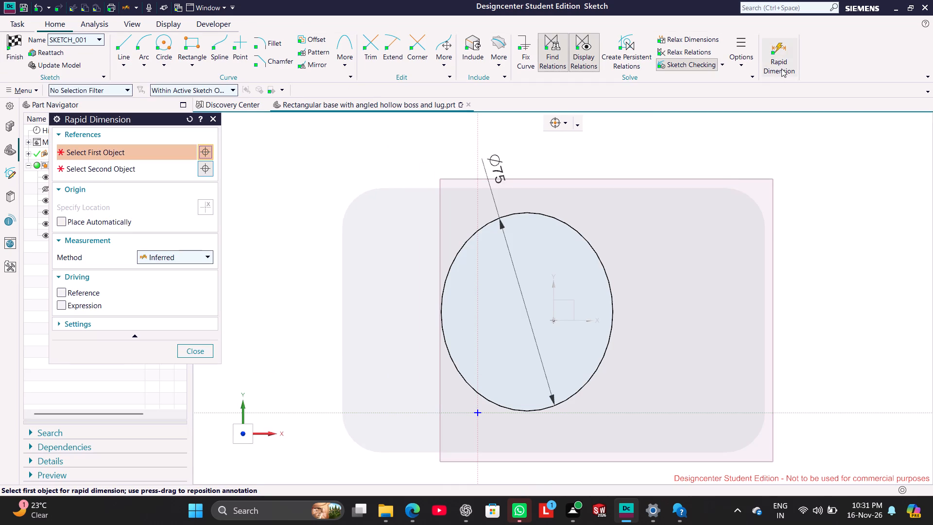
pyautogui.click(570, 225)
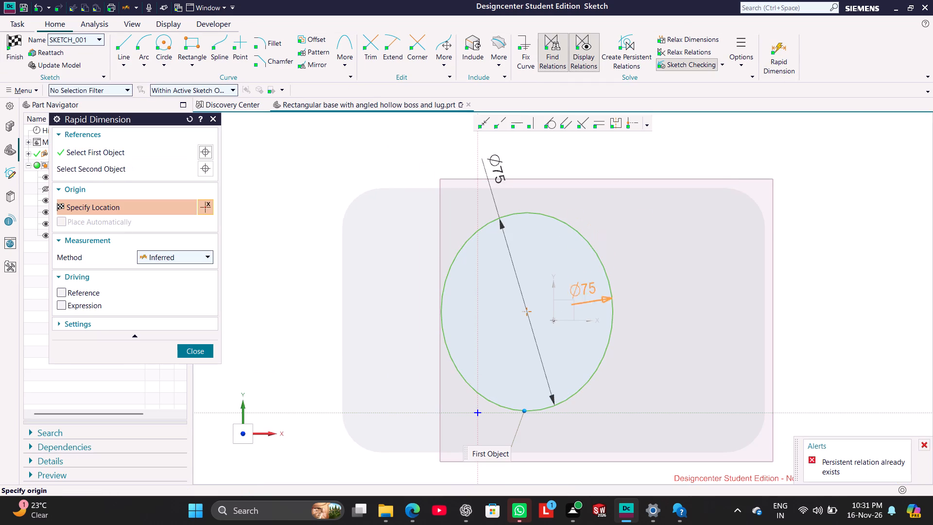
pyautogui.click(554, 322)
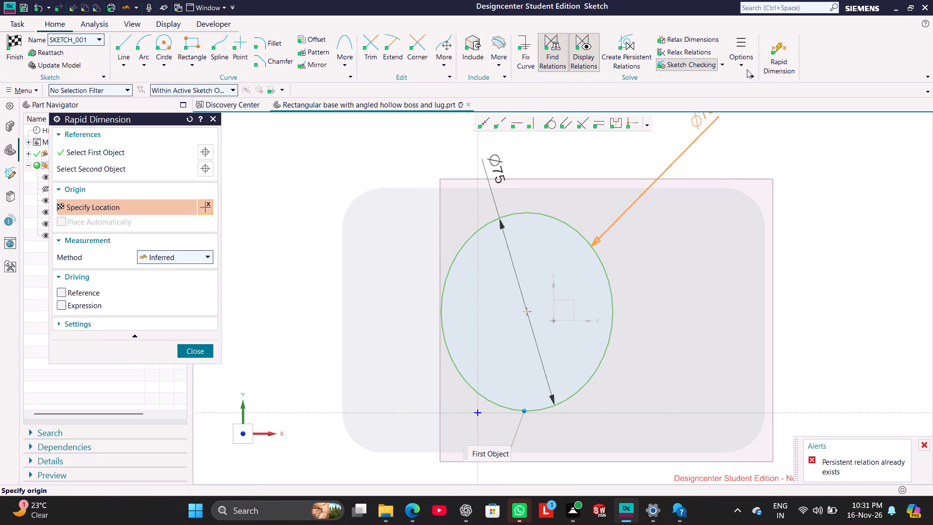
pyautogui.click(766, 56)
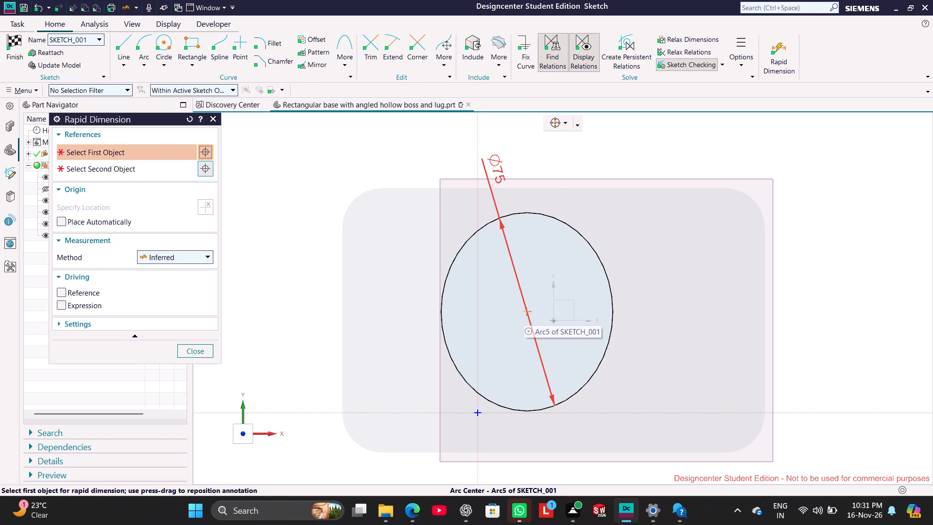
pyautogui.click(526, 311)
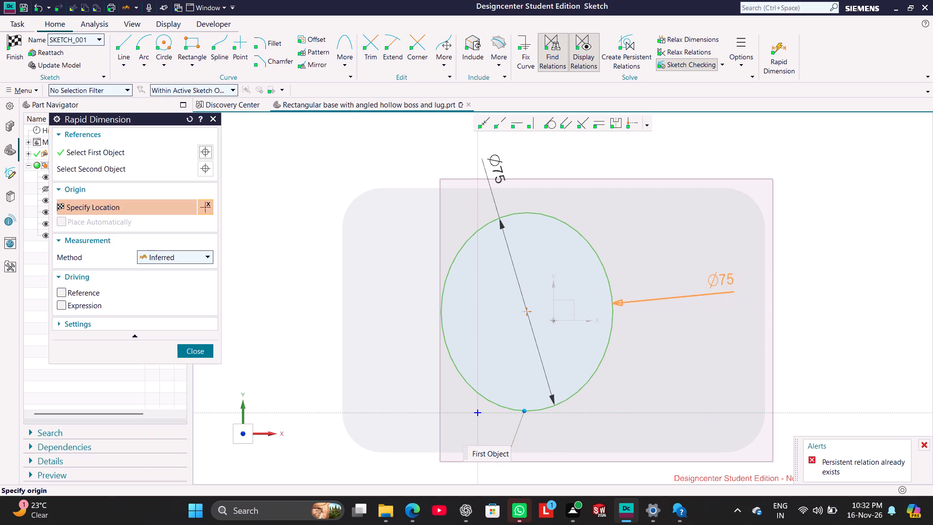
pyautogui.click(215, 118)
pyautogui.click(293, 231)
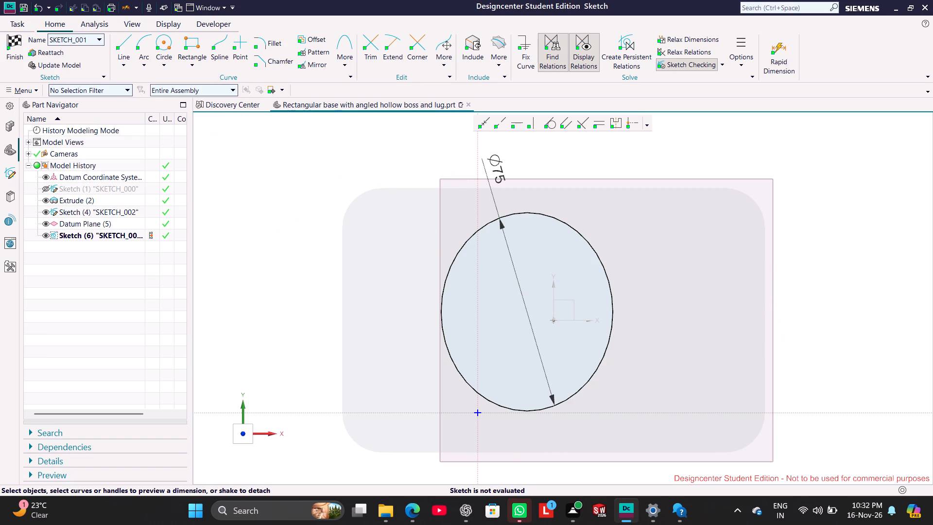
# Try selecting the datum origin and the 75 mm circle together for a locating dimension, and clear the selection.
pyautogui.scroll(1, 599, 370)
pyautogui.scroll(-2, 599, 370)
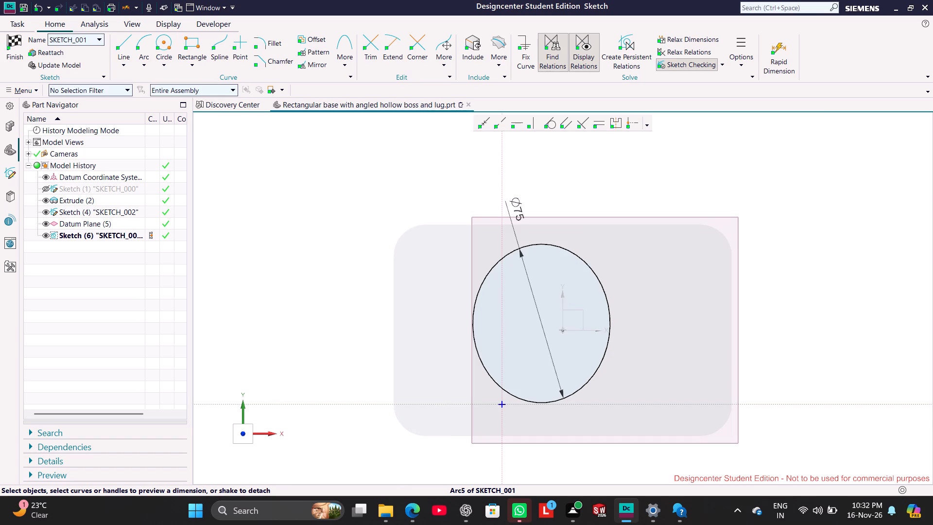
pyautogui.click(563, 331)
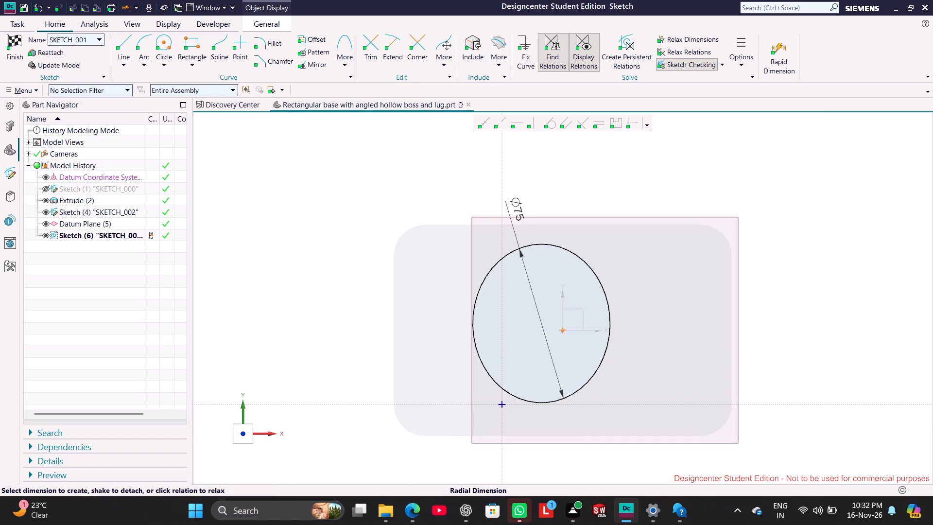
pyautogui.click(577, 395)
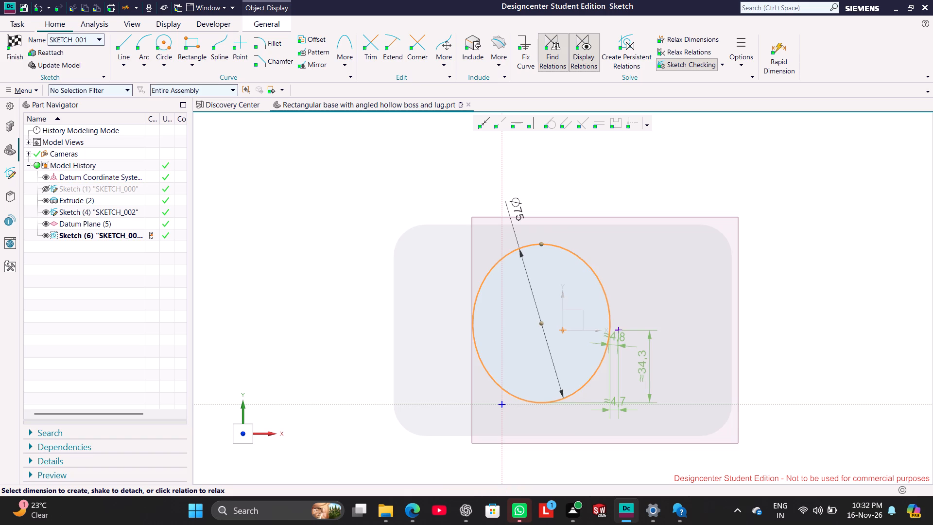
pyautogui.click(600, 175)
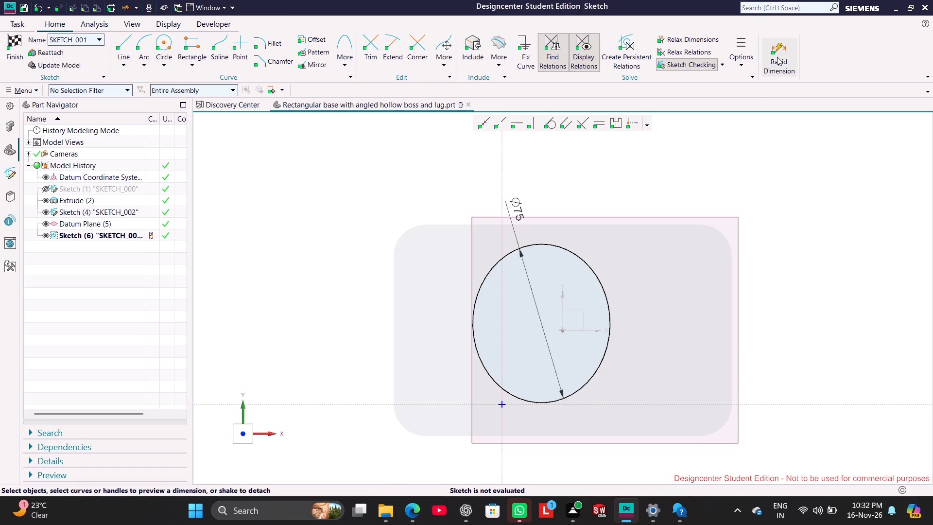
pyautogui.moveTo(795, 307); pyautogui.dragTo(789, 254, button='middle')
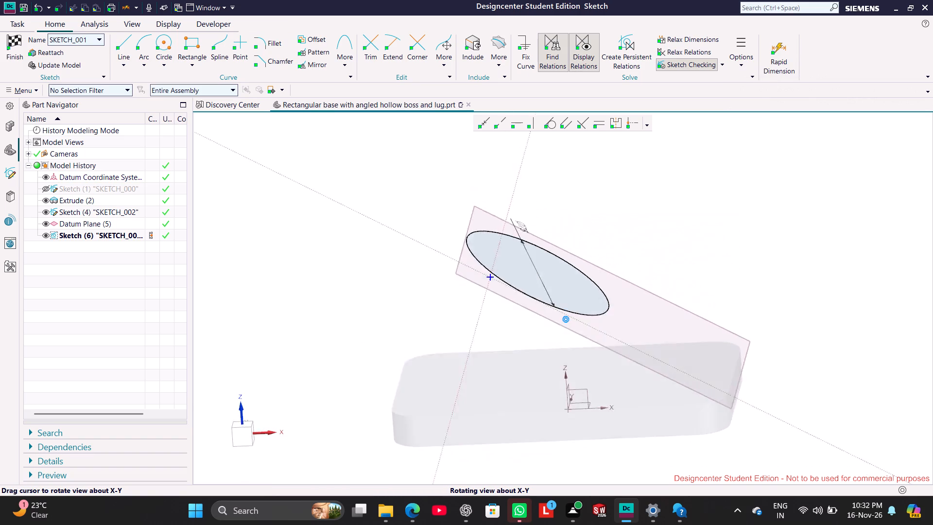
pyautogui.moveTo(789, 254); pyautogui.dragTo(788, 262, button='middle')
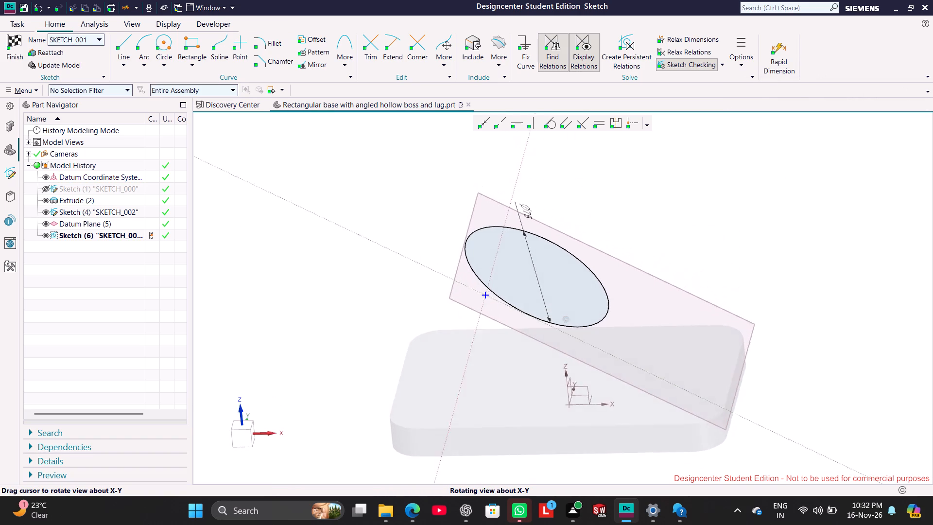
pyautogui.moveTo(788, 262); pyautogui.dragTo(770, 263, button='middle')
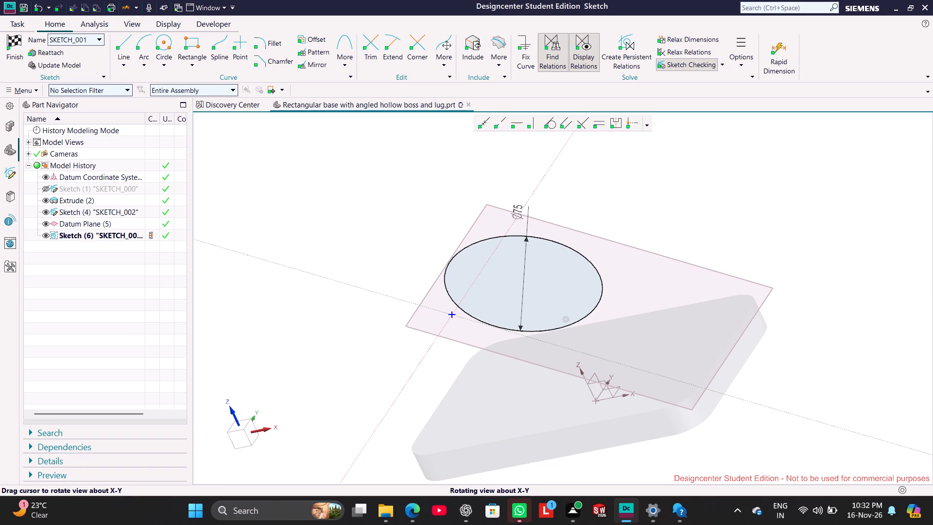
# Examine the 75 mm circle and its inclined datum plane against the base from several angles and in front view.
pyautogui.moveTo(770, 263); pyautogui.dragTo(757, 276, button='middle')
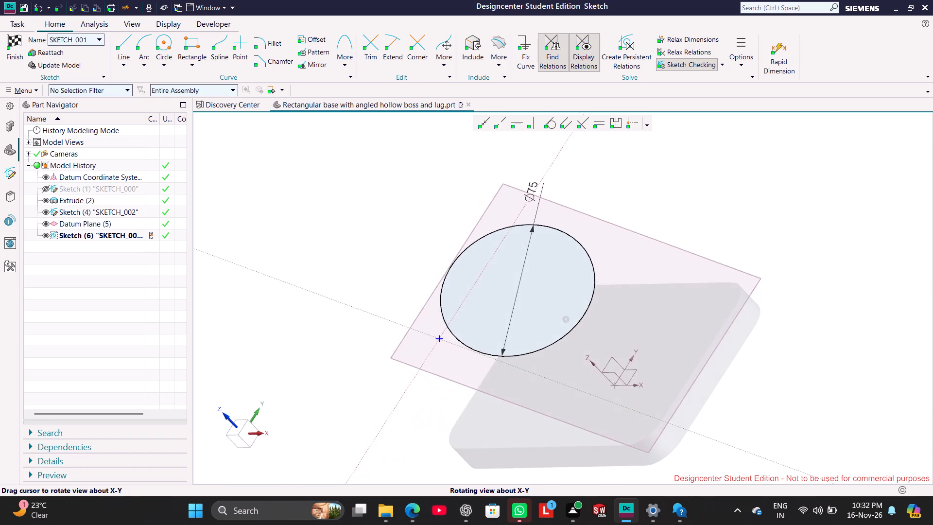
pyautogui.moveTo(757, 276); pyautogui.dragTo(790, 241, button='middle')
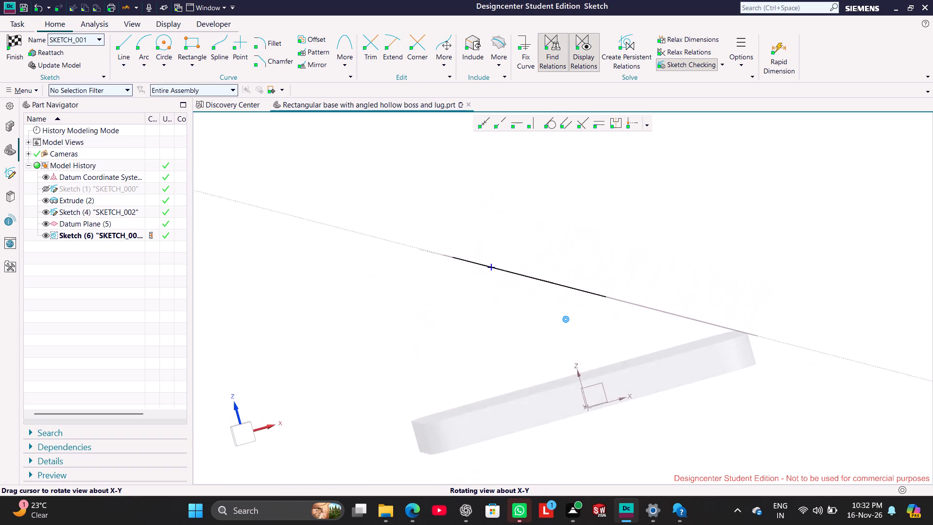
pyautogui.moveTo(790, 241); pyautogui.dragTo(787, 267, button='middle')
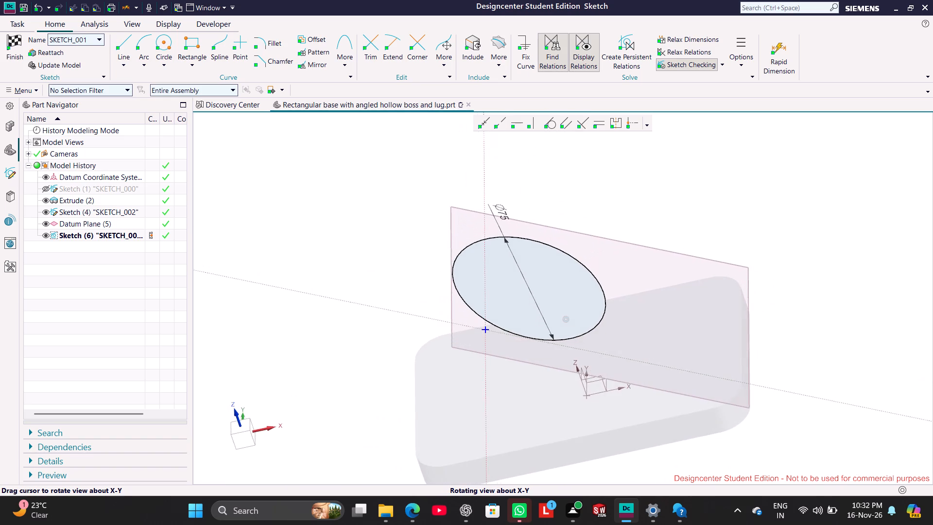
pyautogui.moveTo(787, 267); pyautogui.dragTo(765, 254, button='middle')
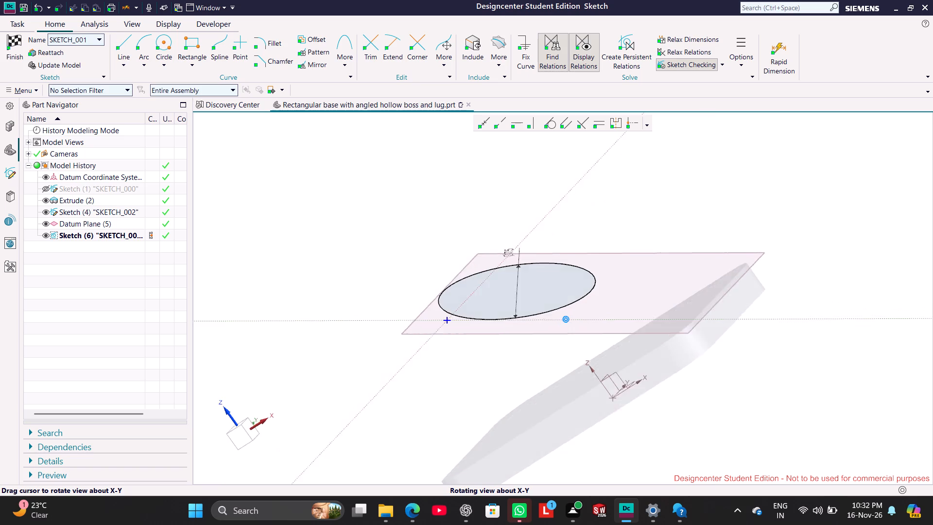
pyautogui.moveTo(765, 254); pyautogui.dragTo(780, 282, button='middle')
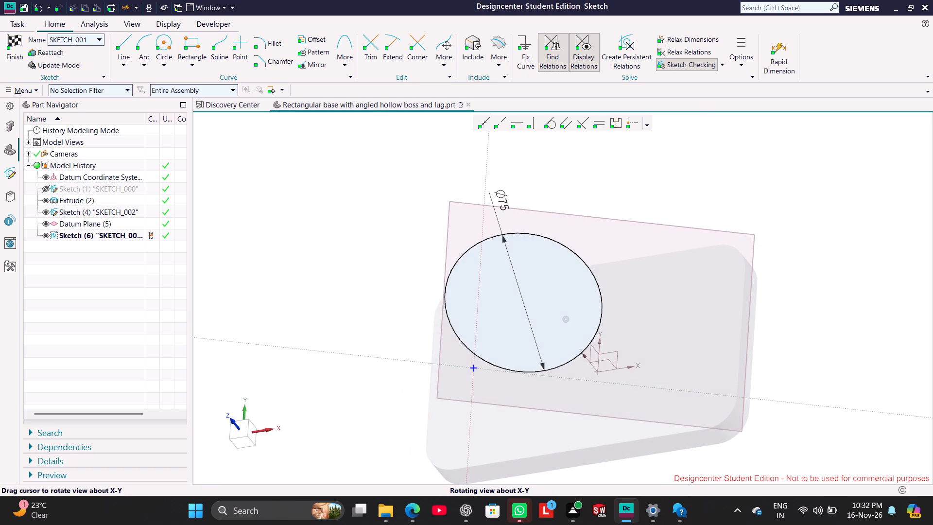
pyautogui.moveTo(780, 282); pyautogui.dragTo(768, 256, button='middle')
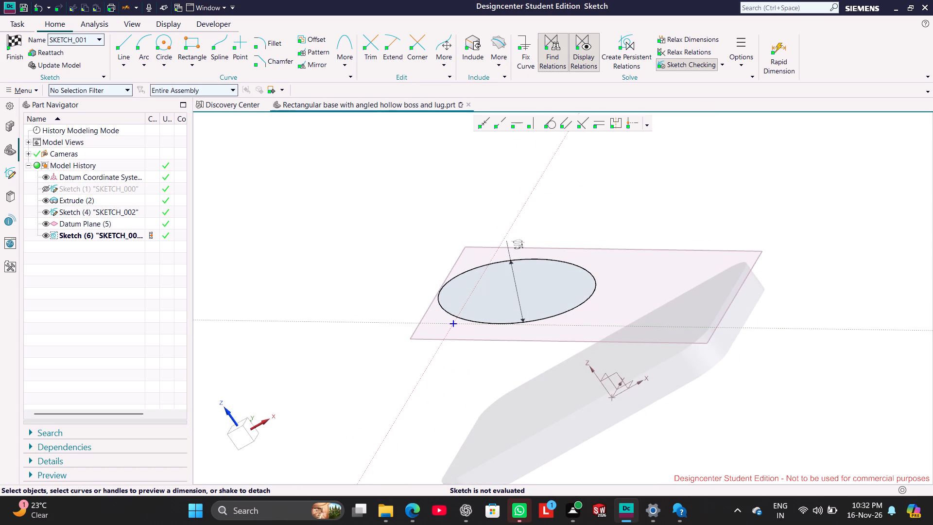
pyautogui.click(239, 427)
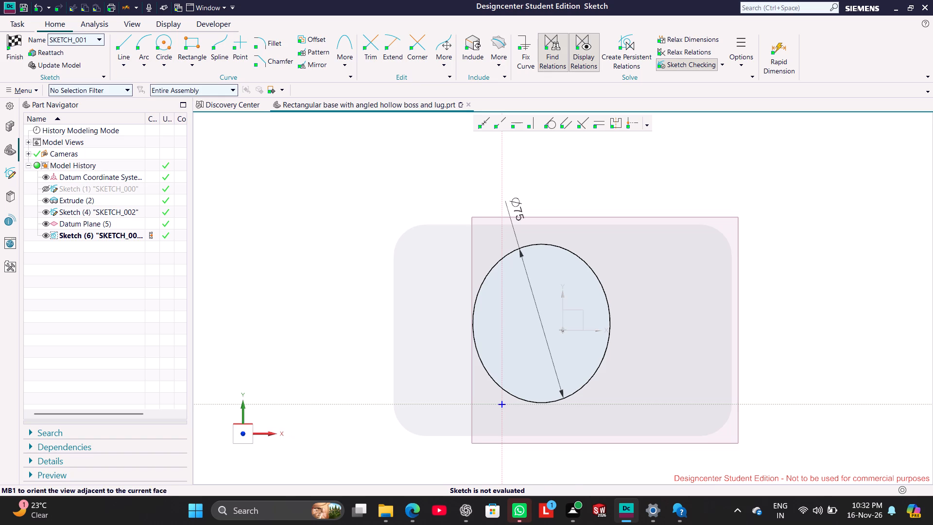
pyautogui.moveTo(243, 426); pyautogui.dragTo(248, 388, button='middle')
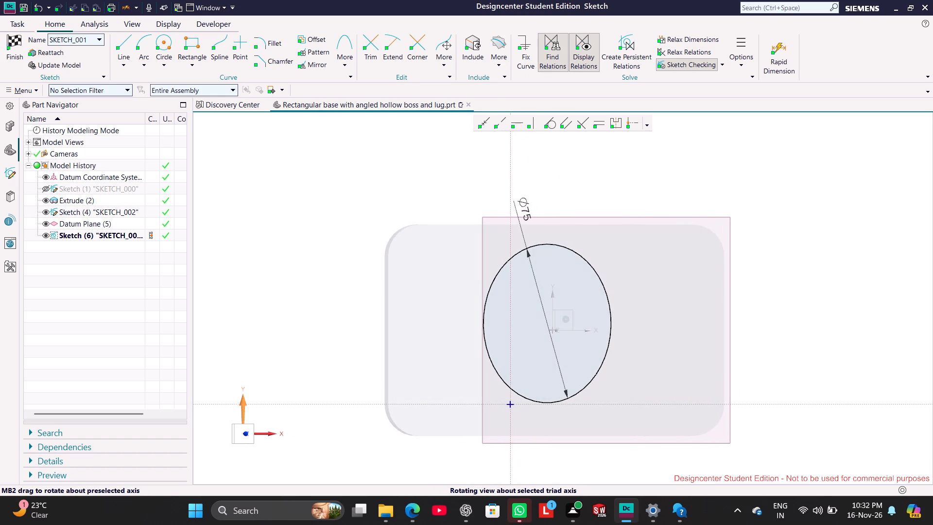
pyautogui.moveTo(246, 403); pyautogui.dragTo(245, 365)
pyautogui.moveTo(274, 433); pyautogui.dragTo(274, 432)
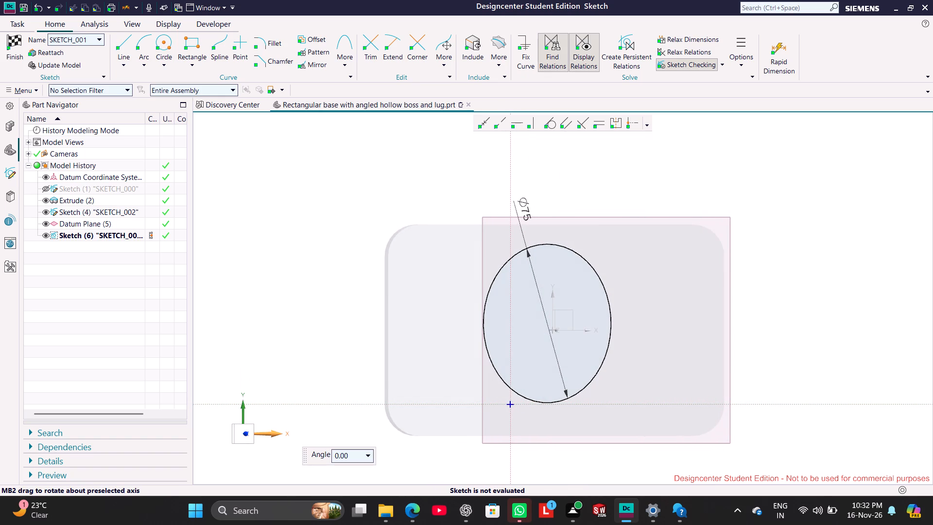
pyautogui.moveTo(274, 432); pyautogui.dragTo(270, 405)
pyautogui.moveTo(265, 374); pyautogui.dragTo(264, 402, button='middle')
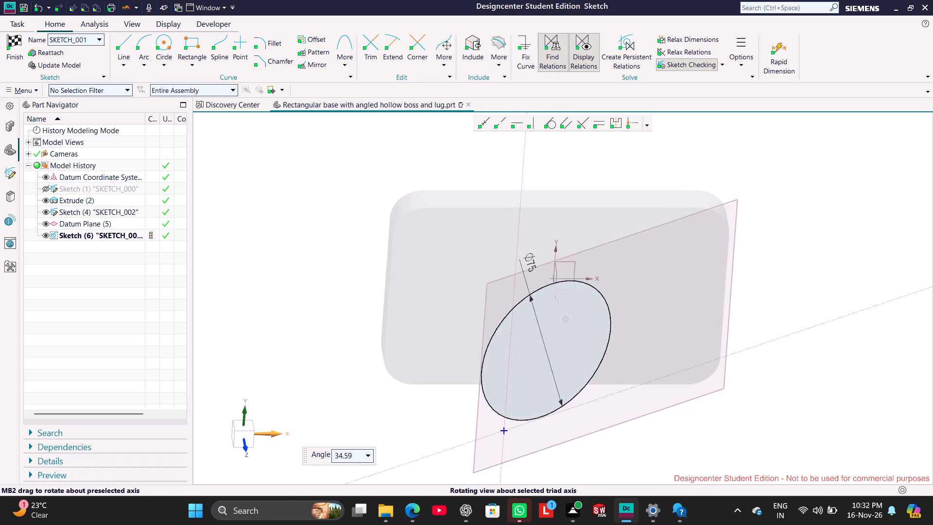
pyautogui.moveTo(264, 402); pyautogui.dragTo(259, 333, button='middle')
pyautogui.click(246, 434)
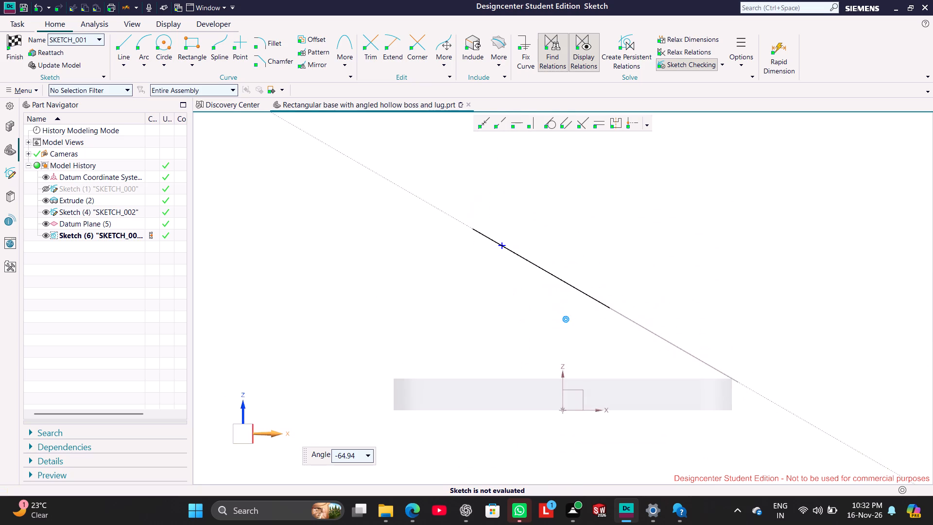
pyautogui.click(331, 303)
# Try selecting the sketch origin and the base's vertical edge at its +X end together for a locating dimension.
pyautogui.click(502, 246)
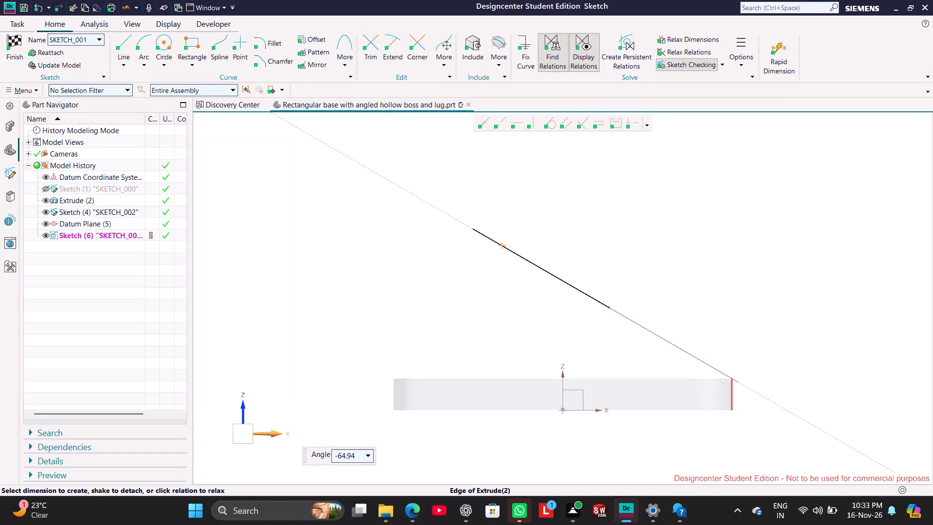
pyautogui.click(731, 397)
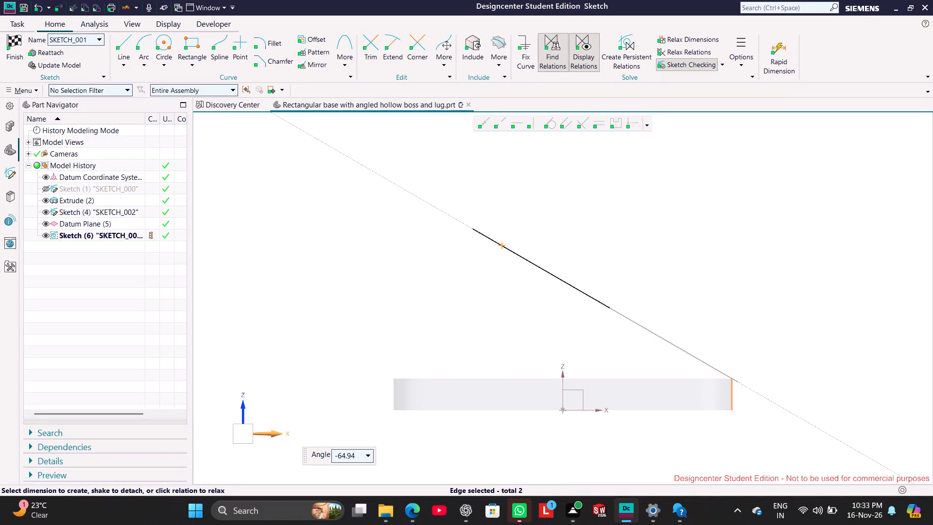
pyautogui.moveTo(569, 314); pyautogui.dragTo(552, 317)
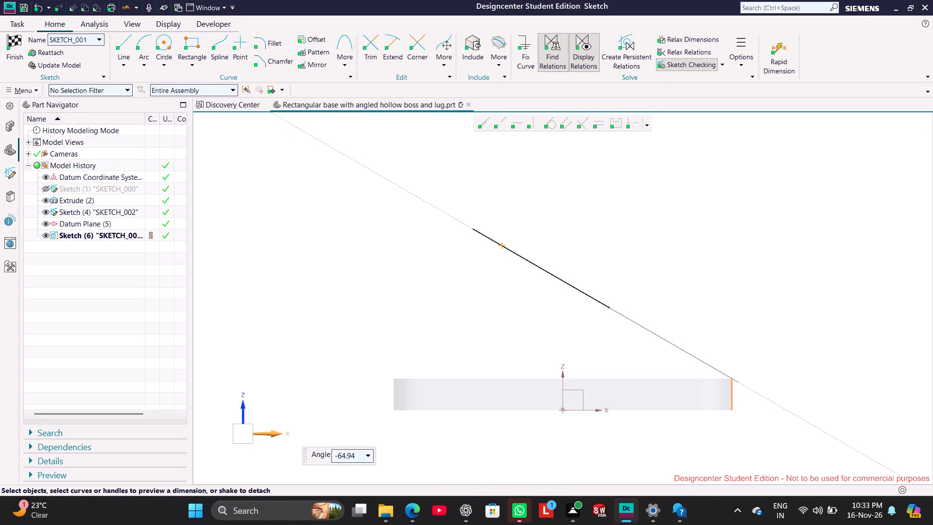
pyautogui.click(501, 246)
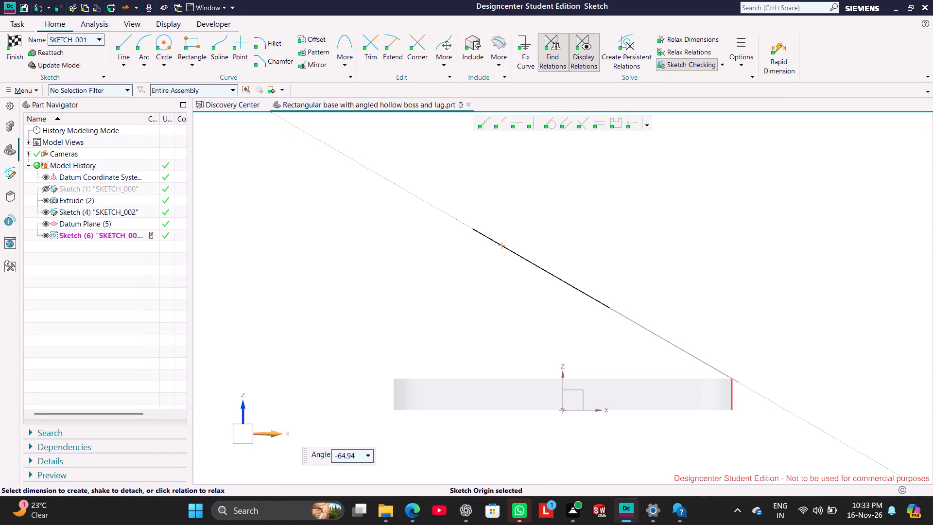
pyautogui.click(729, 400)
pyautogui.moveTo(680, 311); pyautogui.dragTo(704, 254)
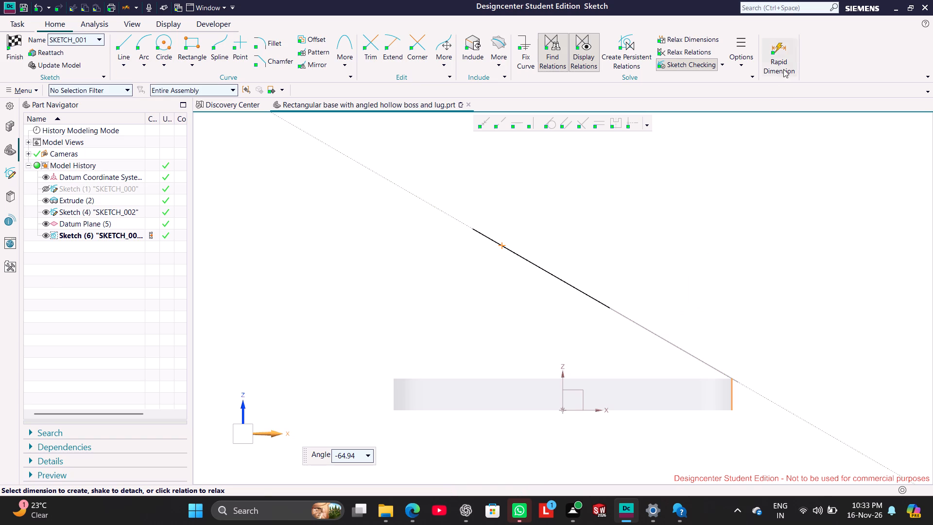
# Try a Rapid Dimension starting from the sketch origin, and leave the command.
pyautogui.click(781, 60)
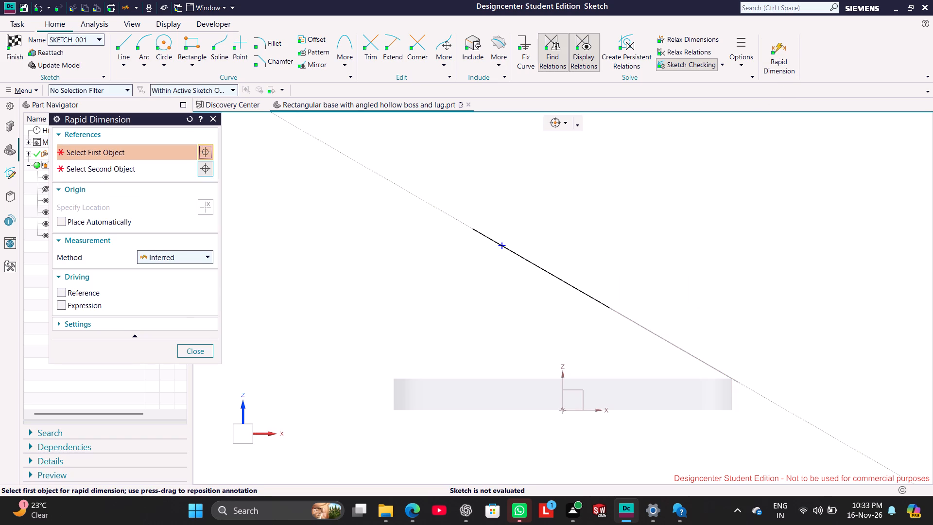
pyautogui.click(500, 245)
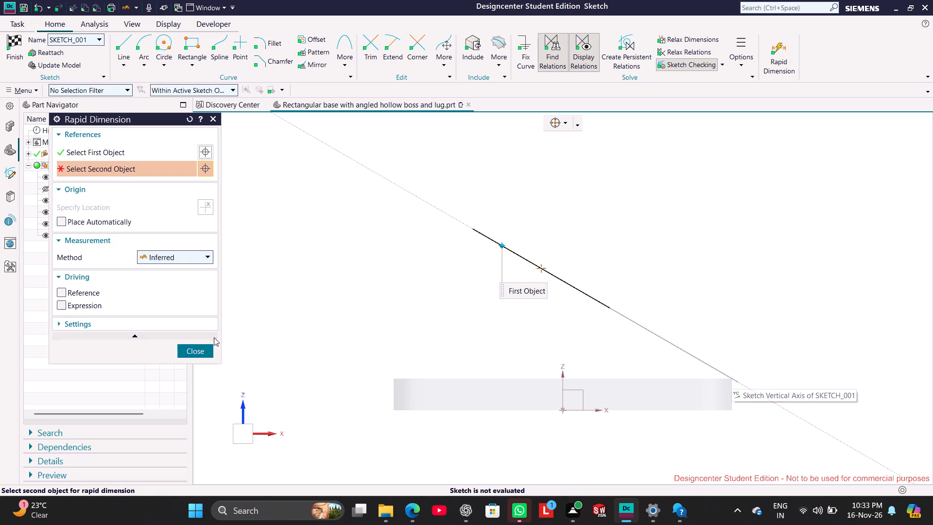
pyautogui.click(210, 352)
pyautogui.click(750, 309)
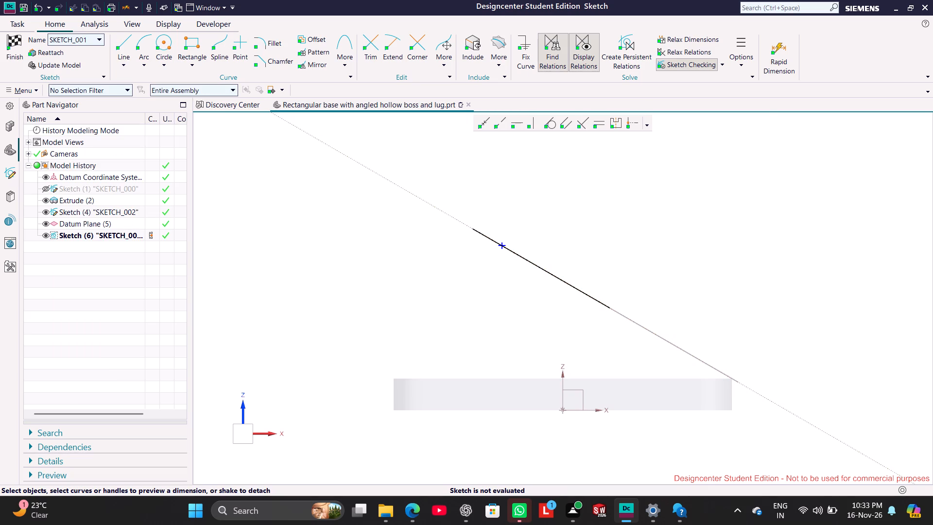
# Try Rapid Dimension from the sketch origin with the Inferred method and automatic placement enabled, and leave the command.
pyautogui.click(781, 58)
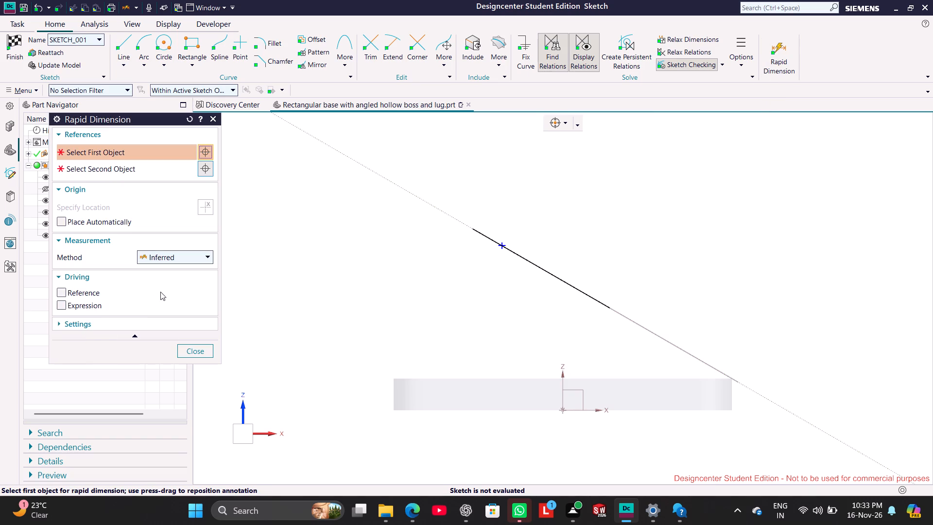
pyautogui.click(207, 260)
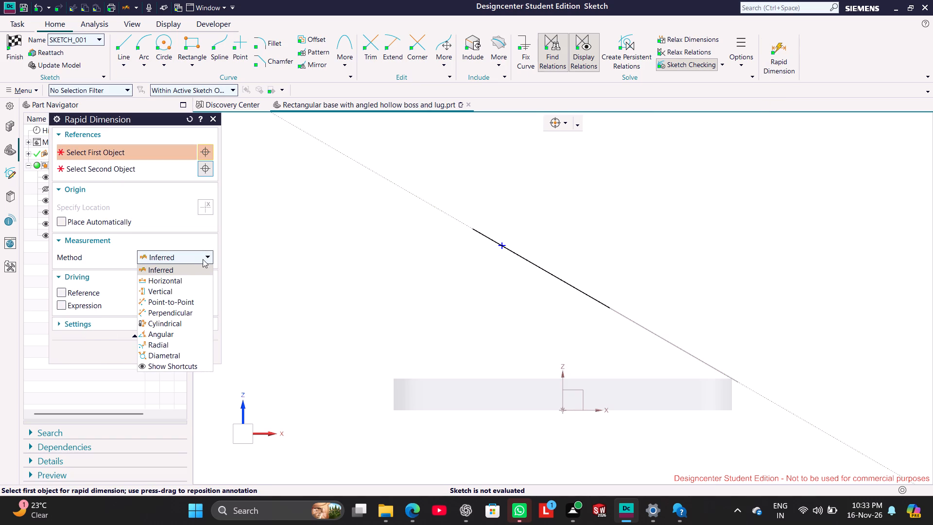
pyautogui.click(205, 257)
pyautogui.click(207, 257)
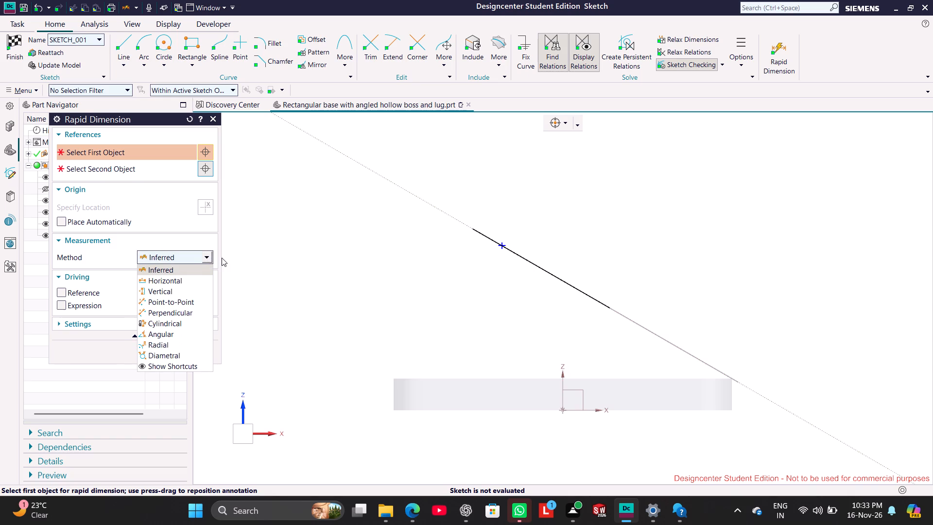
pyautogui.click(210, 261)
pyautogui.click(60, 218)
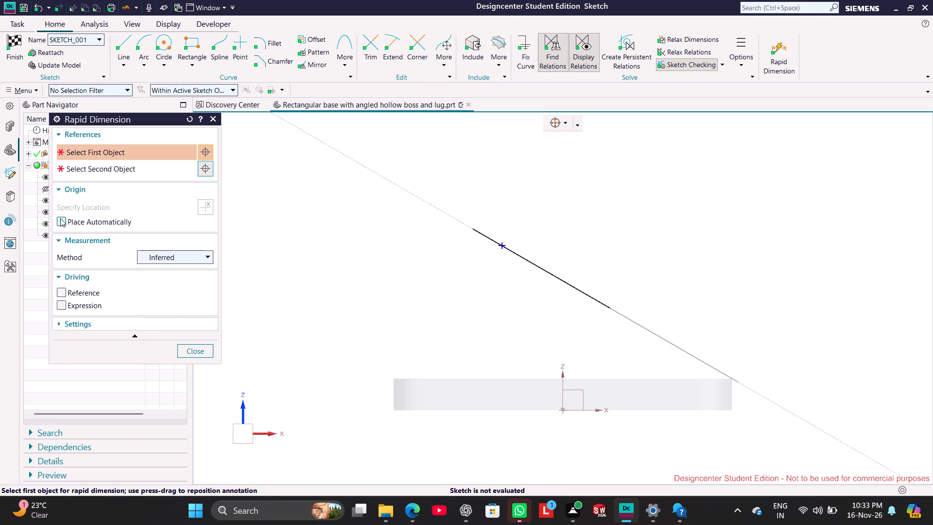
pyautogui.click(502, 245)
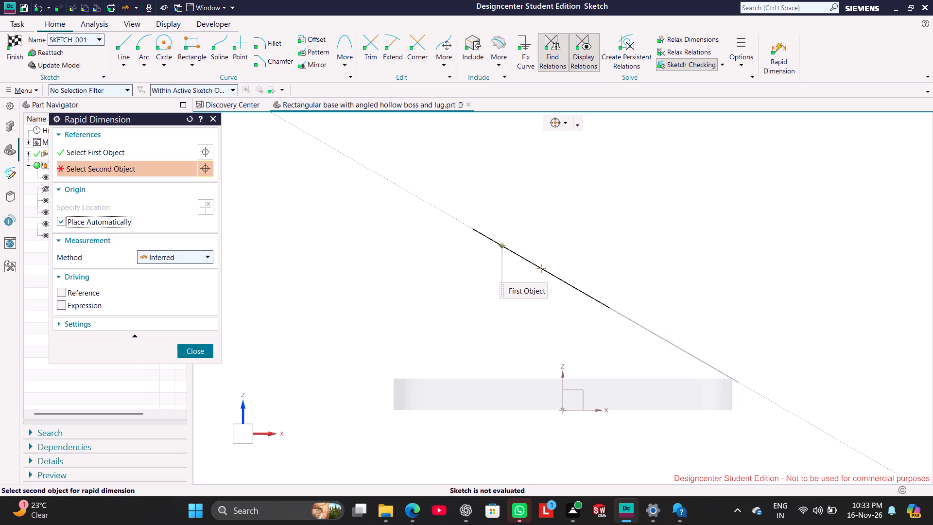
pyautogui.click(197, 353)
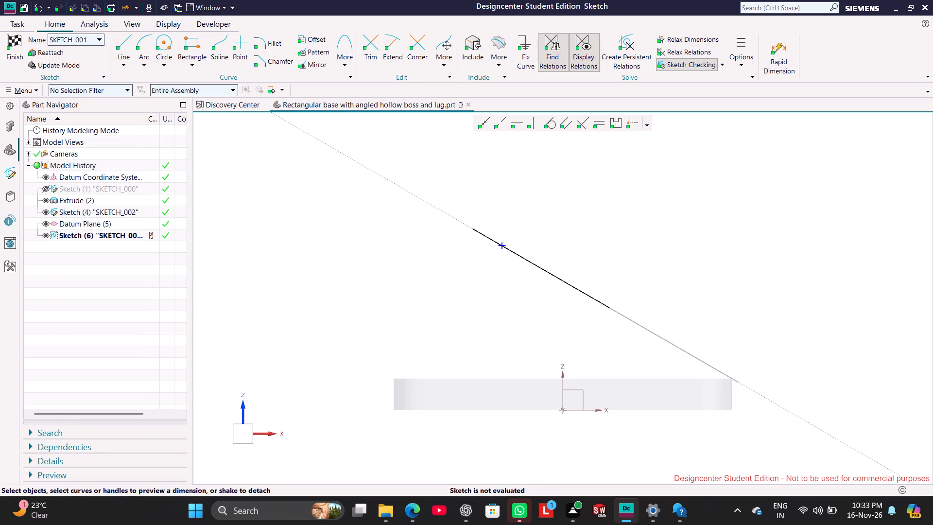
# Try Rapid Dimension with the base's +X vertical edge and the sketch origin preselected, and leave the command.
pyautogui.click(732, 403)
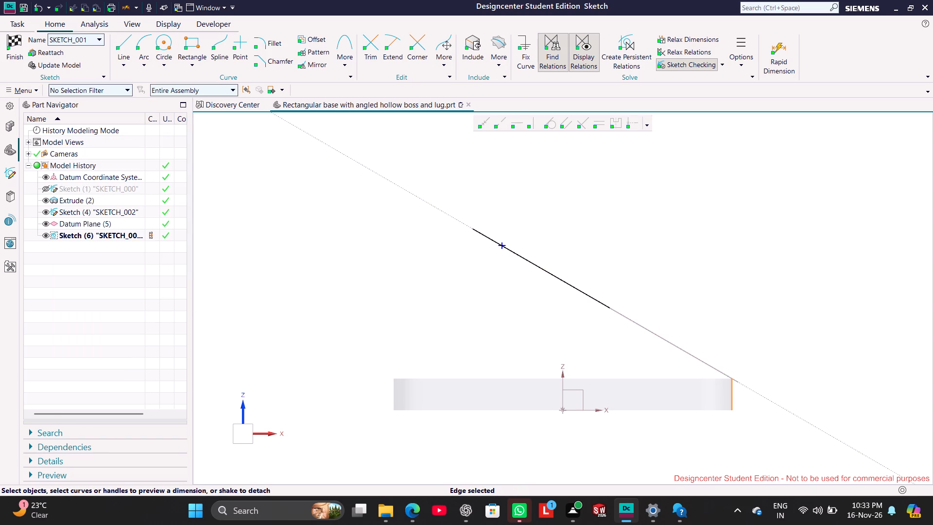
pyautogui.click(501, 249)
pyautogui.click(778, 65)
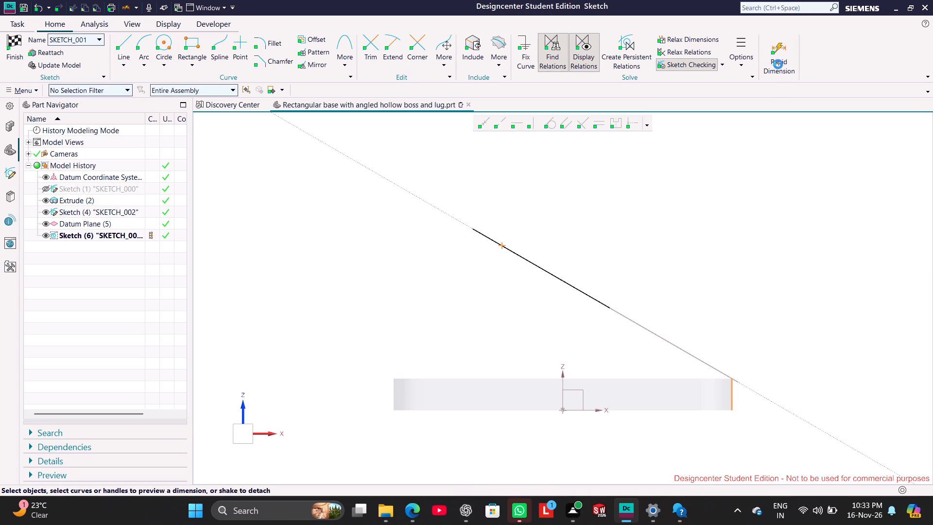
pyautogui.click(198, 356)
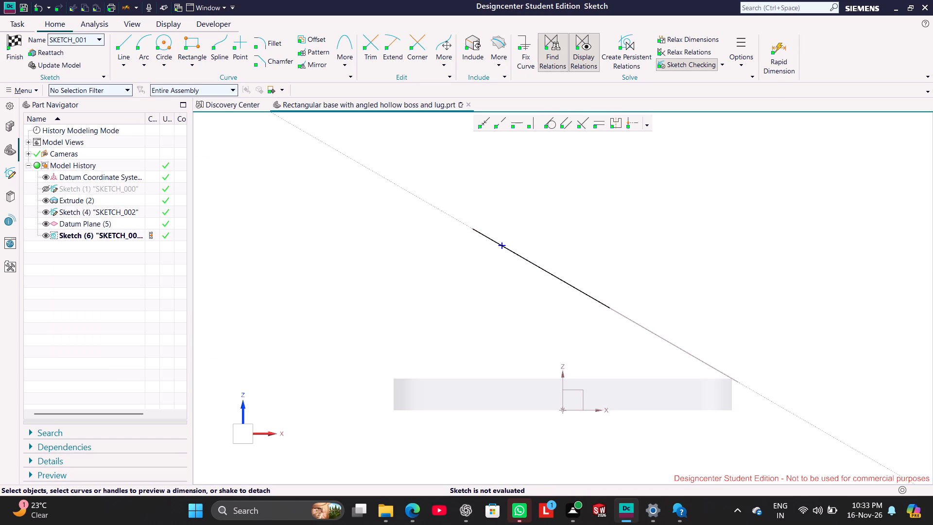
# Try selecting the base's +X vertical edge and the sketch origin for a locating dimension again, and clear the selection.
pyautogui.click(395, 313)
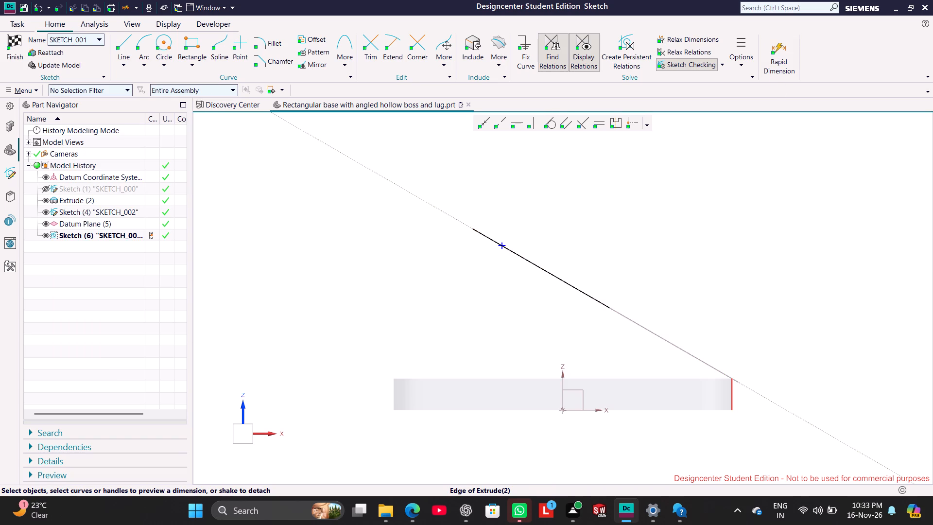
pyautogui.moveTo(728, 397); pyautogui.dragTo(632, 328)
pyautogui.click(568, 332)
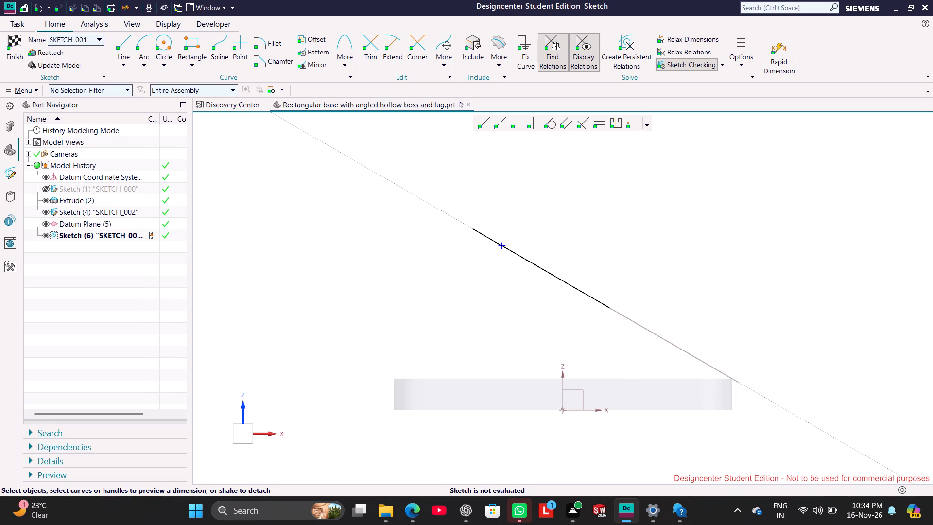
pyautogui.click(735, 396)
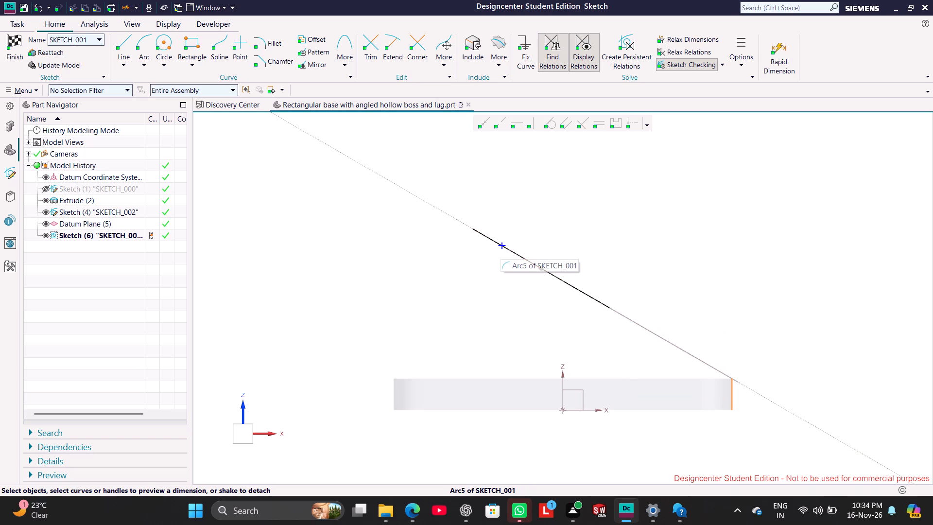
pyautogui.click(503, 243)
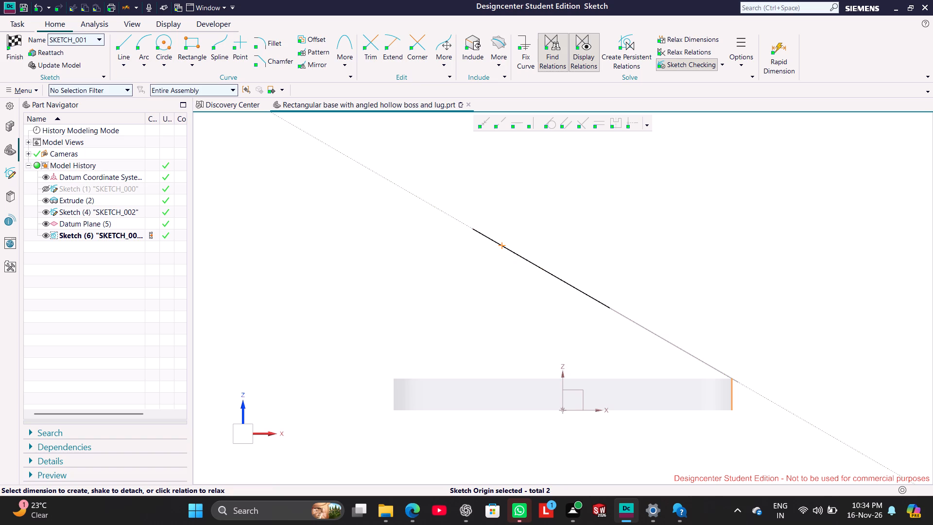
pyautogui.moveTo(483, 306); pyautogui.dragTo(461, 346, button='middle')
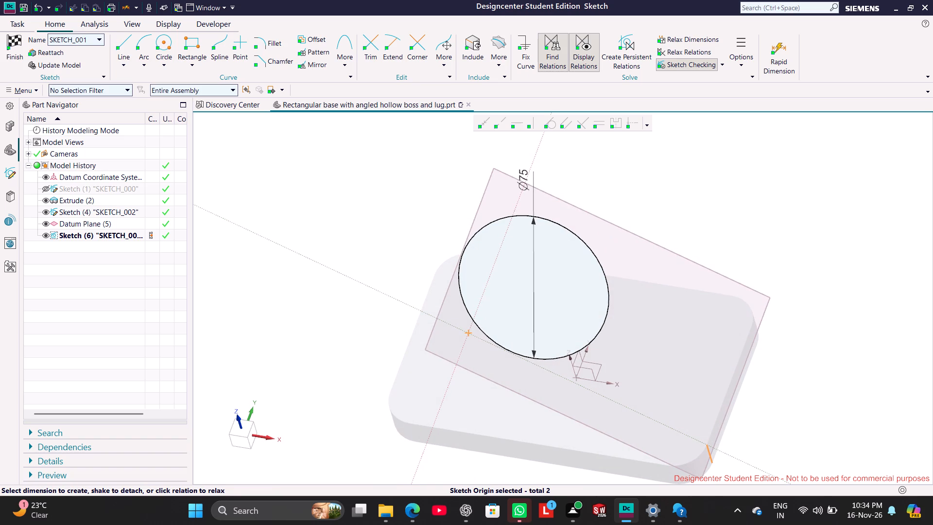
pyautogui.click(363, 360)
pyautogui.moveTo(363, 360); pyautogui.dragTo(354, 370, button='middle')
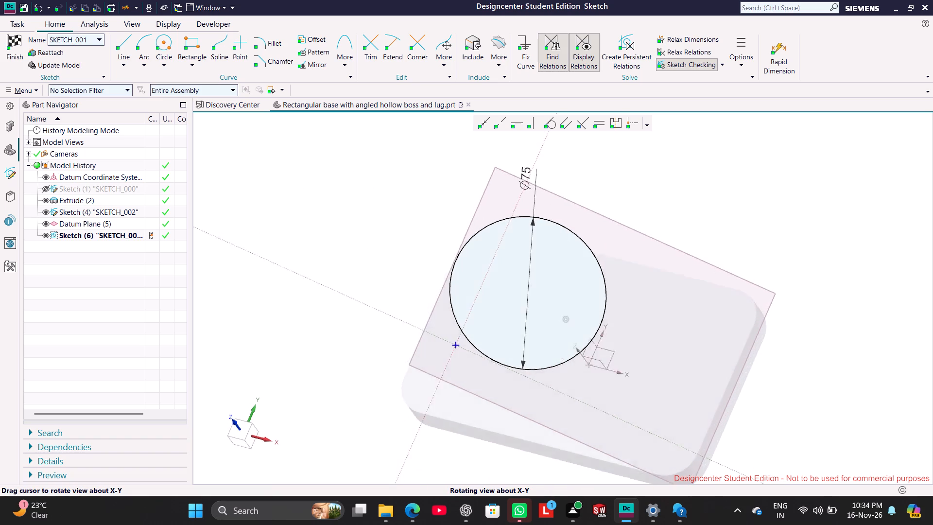
# Examine the inclined sketch plane and its 75 mm circle against the rectangular base from several angles.
pyautogui.moveTo(354, 370); pyautogui.dragTo(381, 332, button='middle')
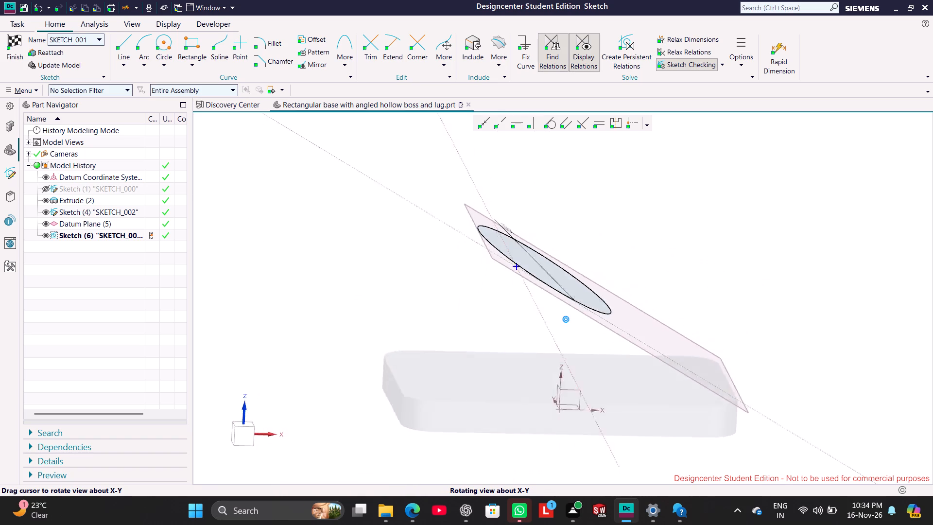
pyautogui.moveTo(381, 332); pyautogui.dragTo(354, 371, button='middle')
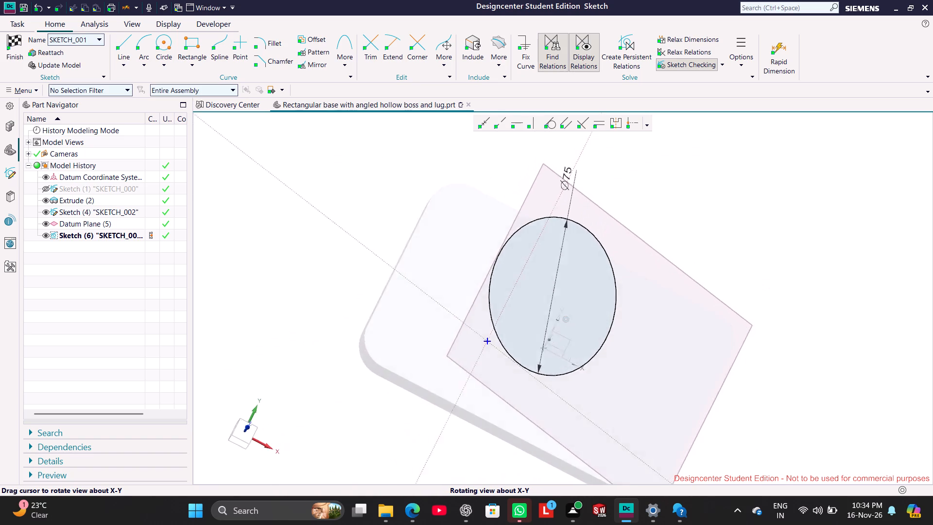
pyautogui.moveTo(354, 371); pyautogui.dragTo(335, 321, button='middle')
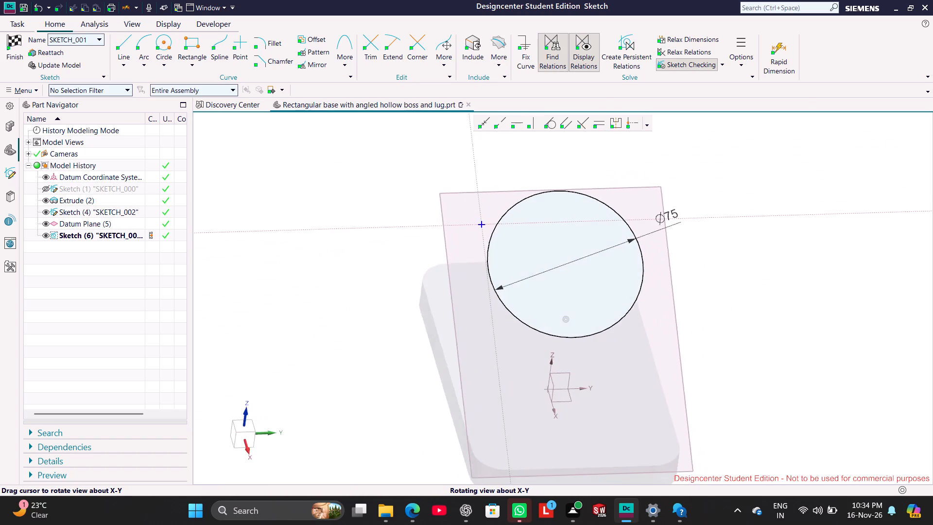
pyautogui.moveTo(335, 321); pyautogui.dragTo(377, 351, button='middle')
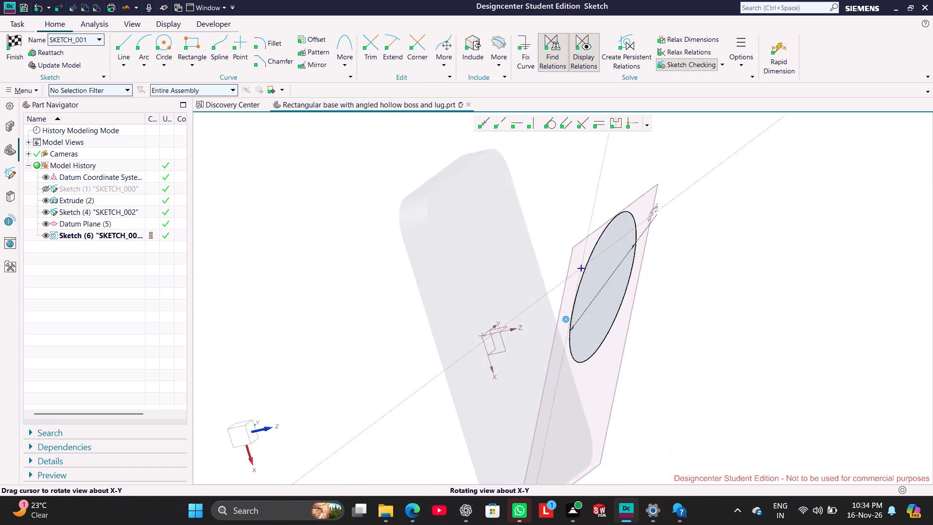
pyautogui.moveTo(377, 351); pyautogui.dragTo(348, 347, button='middle')
pyautogui.click(356, 385)
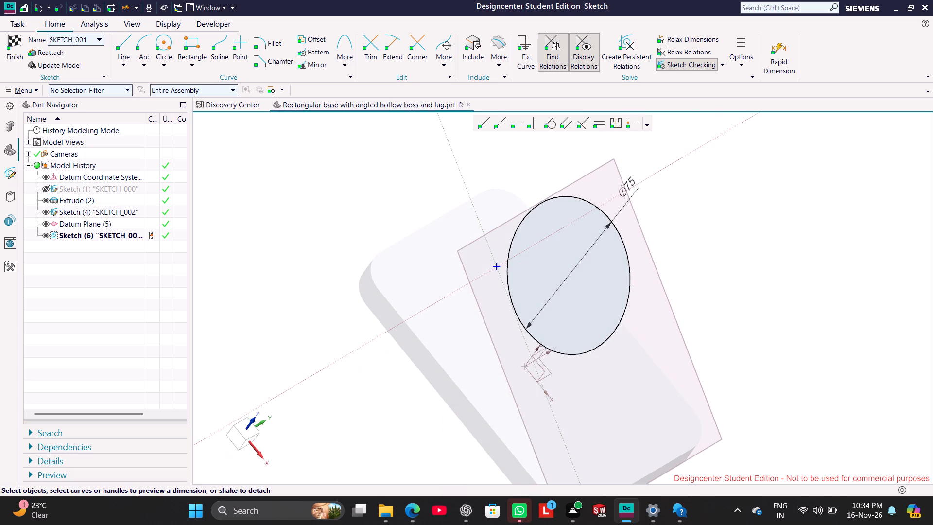
pyautogui.moveTo(385, 418); pyautogui.dragTo(364, 384, button='middle')
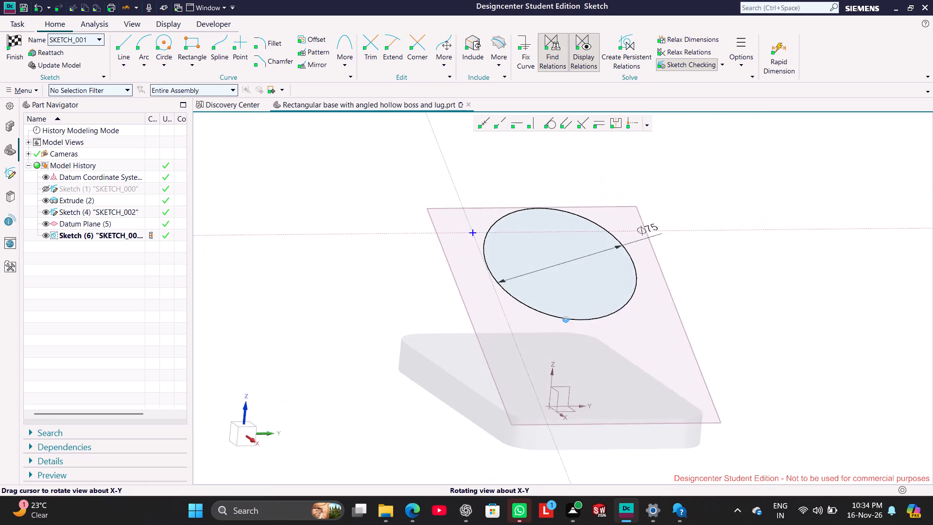
pyautogui.moveTo(364, 384); pyautogui.dragTo(344, 400, button='middle')
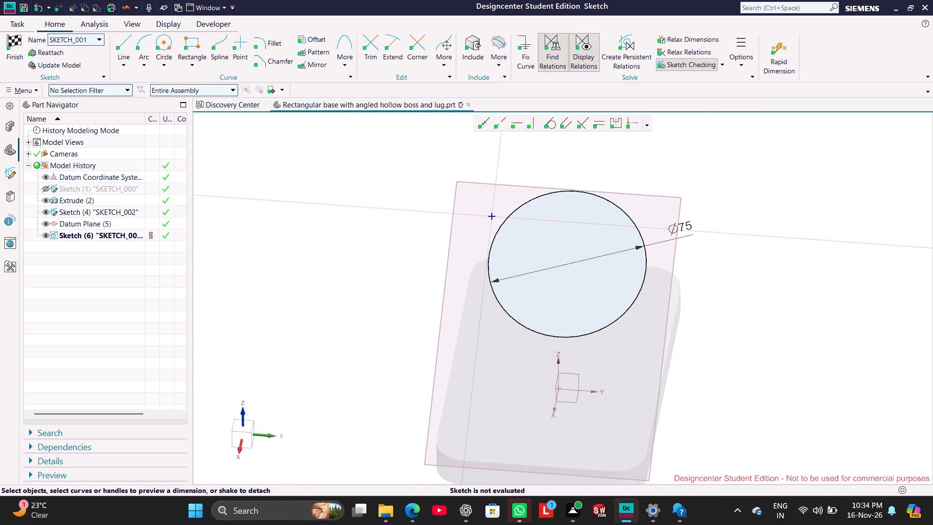
# Viewing from above, move the 75 mm circle on the inclined plane in the +X direction, roughly over the base's origin.
pyautogui.click(249, 431)
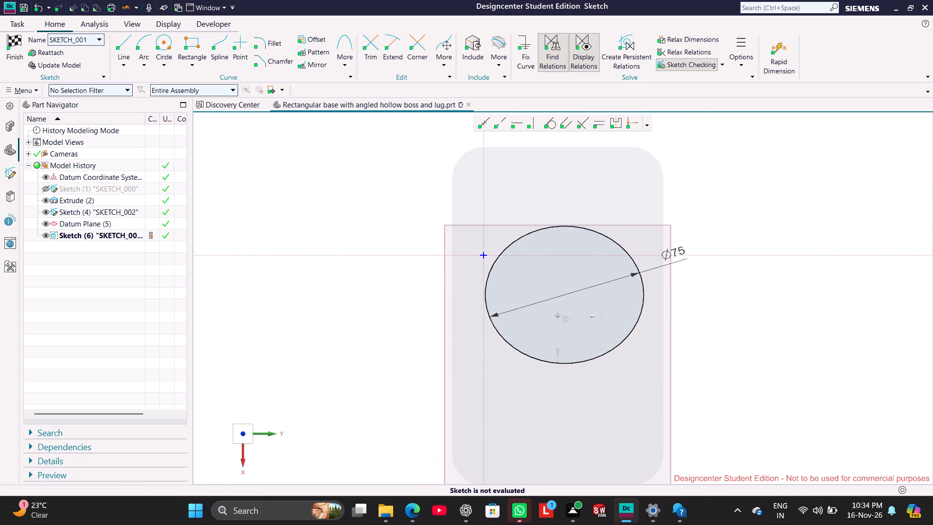
pyautogui.moveTo(282, 414); pyautogui.dragTo(318, 432, button='middle')
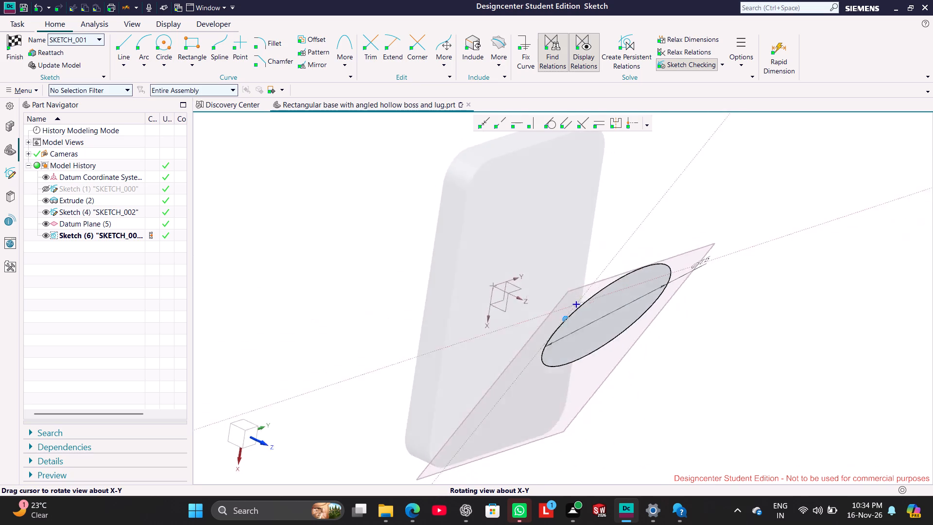
pyautogui.moveTo(318, 432); pyautogui.dragTo(352, 417, button='middle')
pyautogui.click(235, 442)
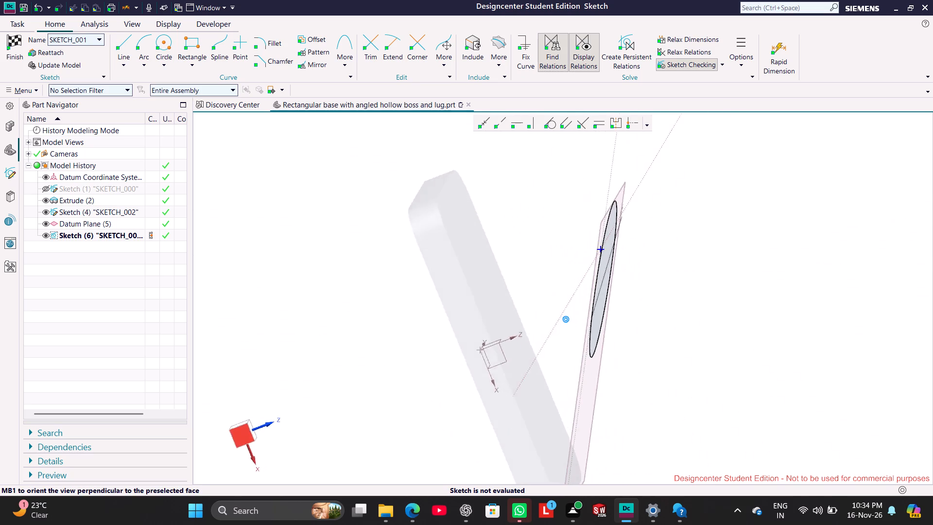
pyautogui.moveTo(246, 411); pyautogui.dragTo(261, 459, button='middle')
pyautogui.click(249, 423)
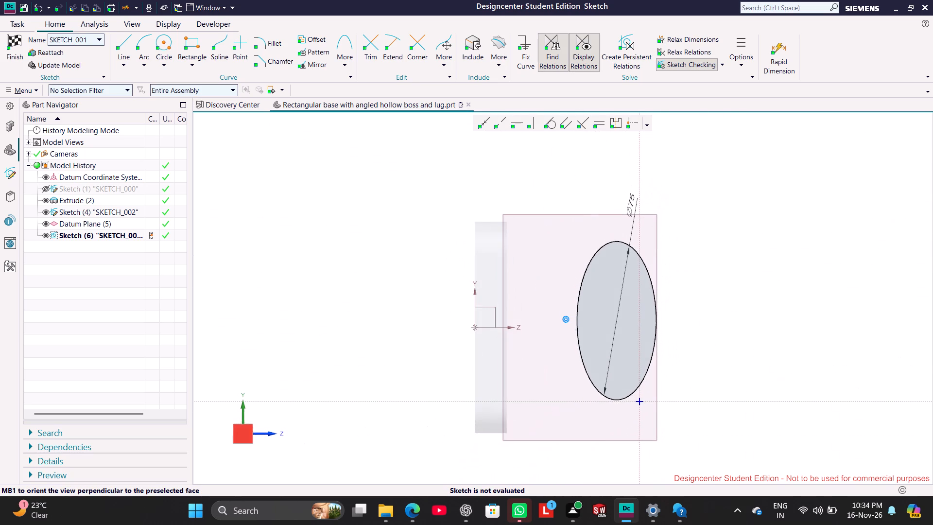
pyautogui.moveTo(273, 411); pyautogui.dragTo(240, 410, button='middle')
pyautogui.click(250, 436)
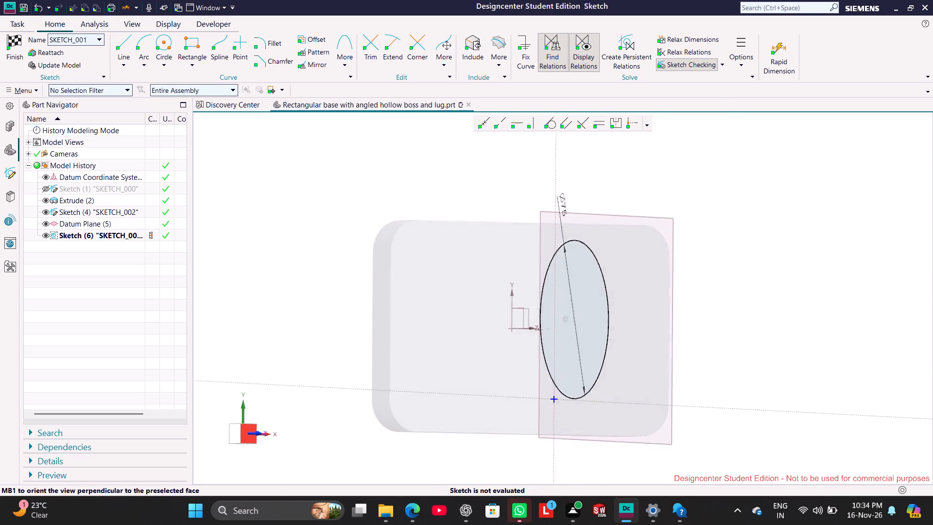
pyautogui.click(327, 320)
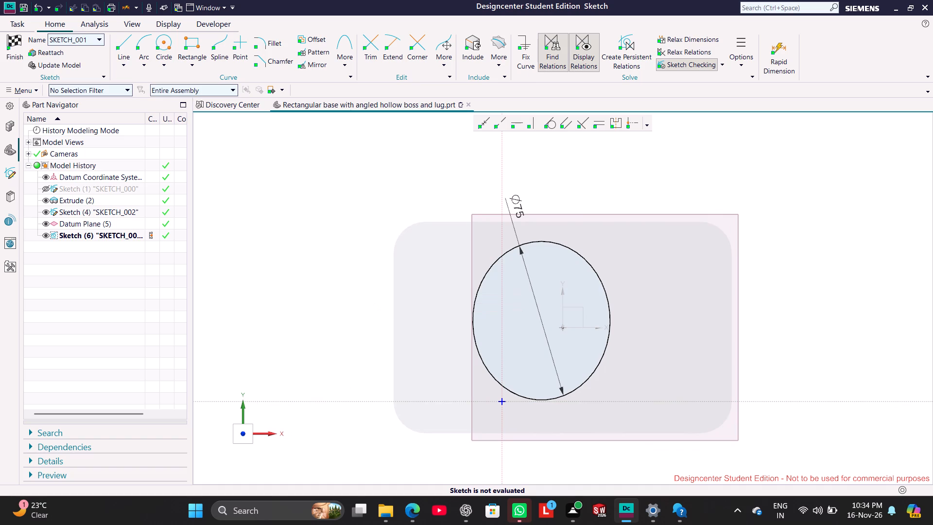
pyautogui.moveTo(592, 372); pyautogui.dragTo(624, 362)
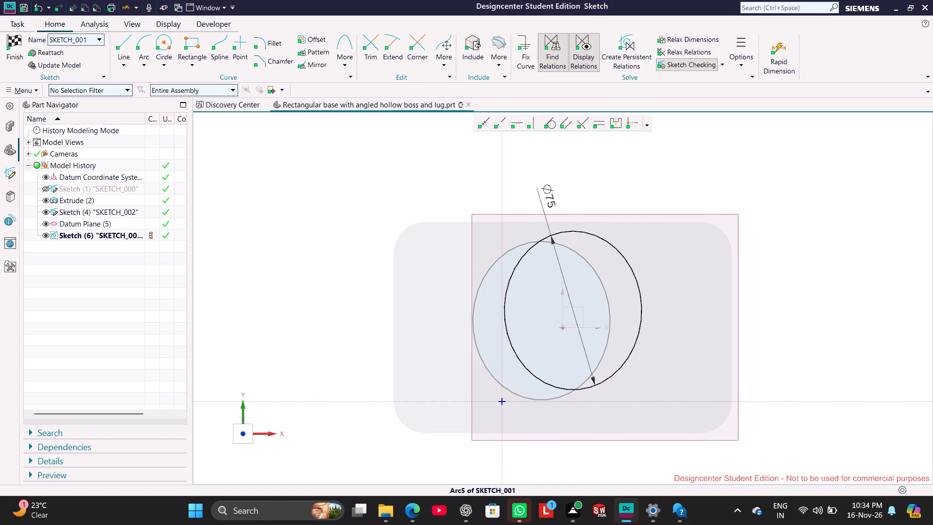
pyautogui.moveTo(624, 362); pyautogui.dragTo(623, 377)
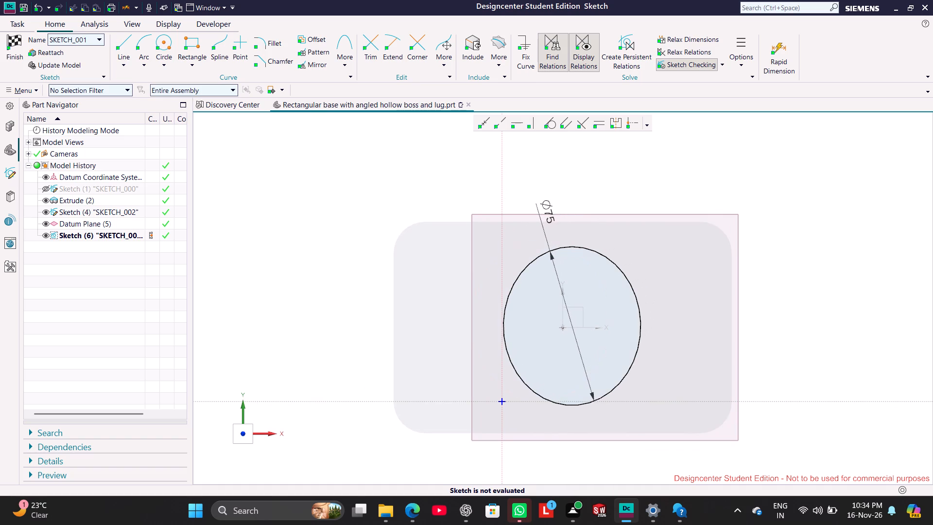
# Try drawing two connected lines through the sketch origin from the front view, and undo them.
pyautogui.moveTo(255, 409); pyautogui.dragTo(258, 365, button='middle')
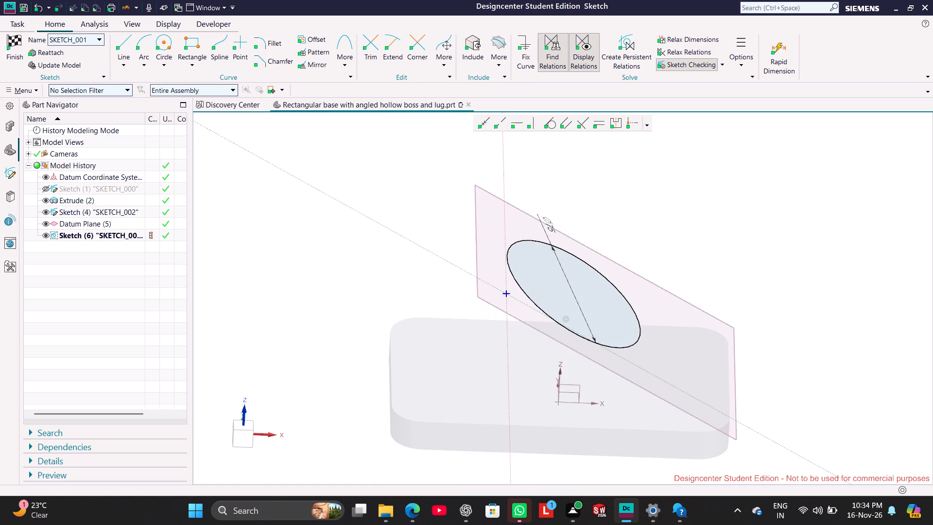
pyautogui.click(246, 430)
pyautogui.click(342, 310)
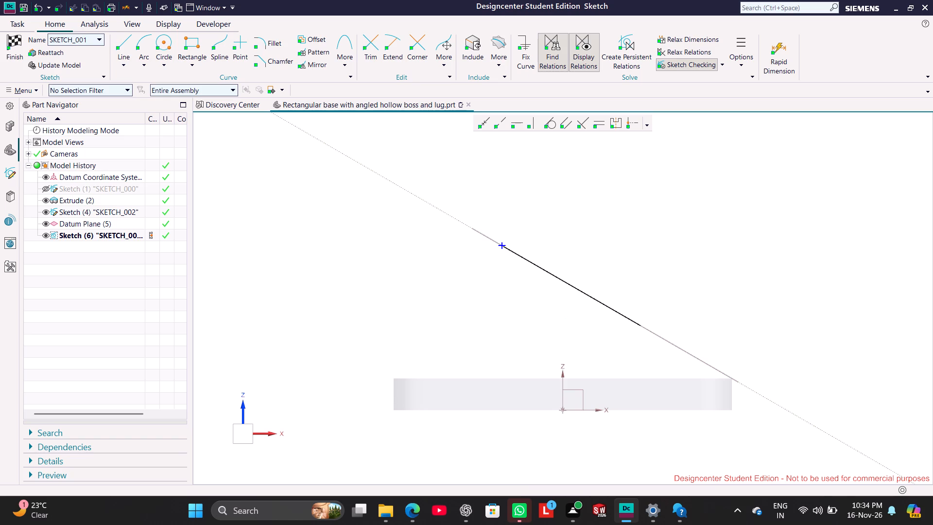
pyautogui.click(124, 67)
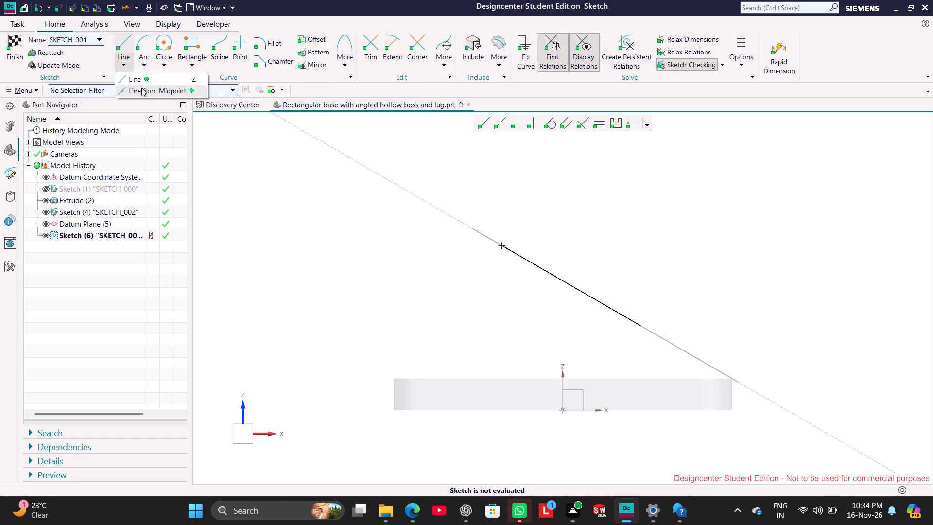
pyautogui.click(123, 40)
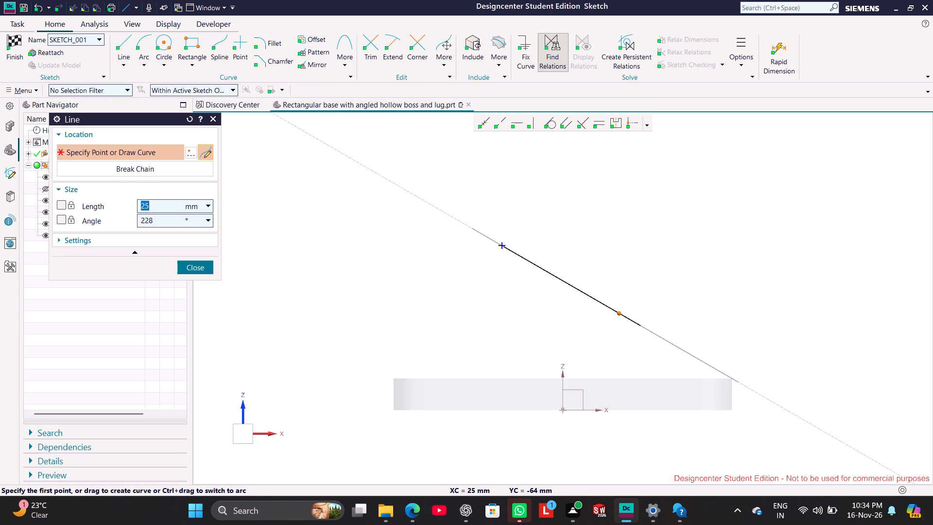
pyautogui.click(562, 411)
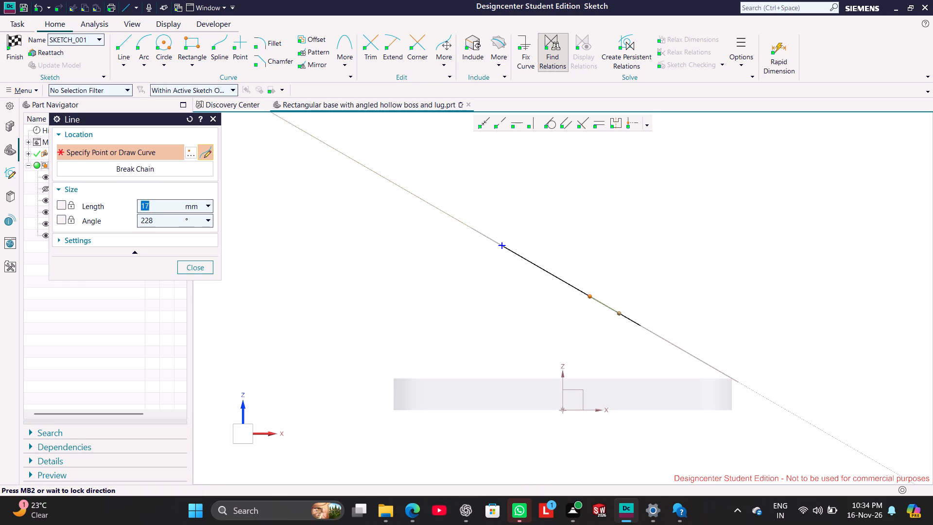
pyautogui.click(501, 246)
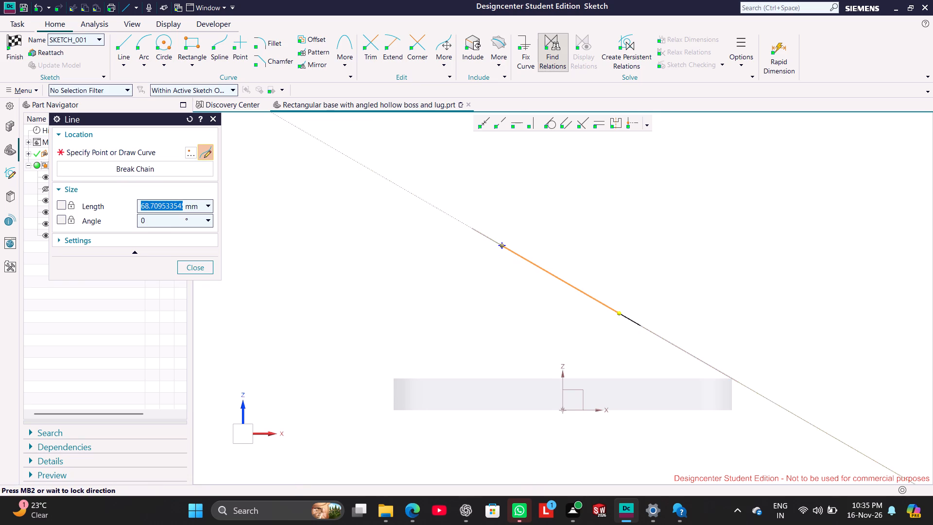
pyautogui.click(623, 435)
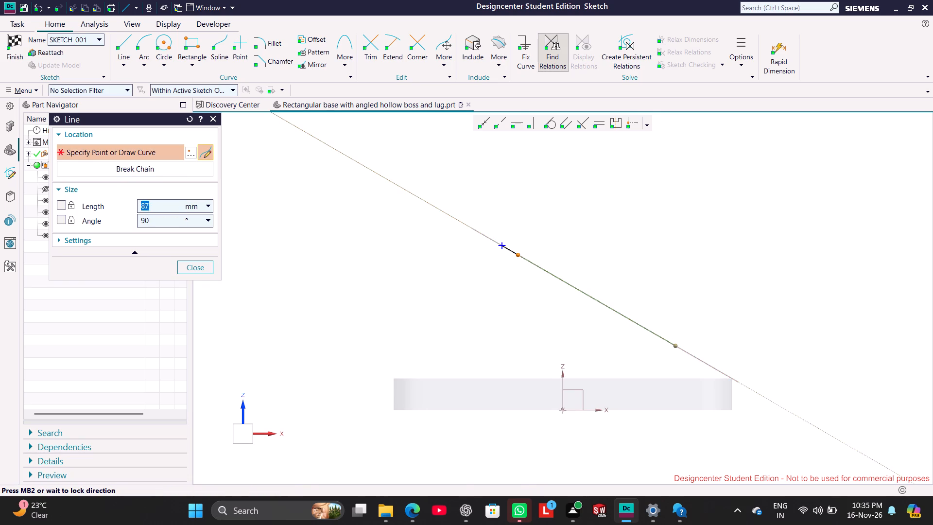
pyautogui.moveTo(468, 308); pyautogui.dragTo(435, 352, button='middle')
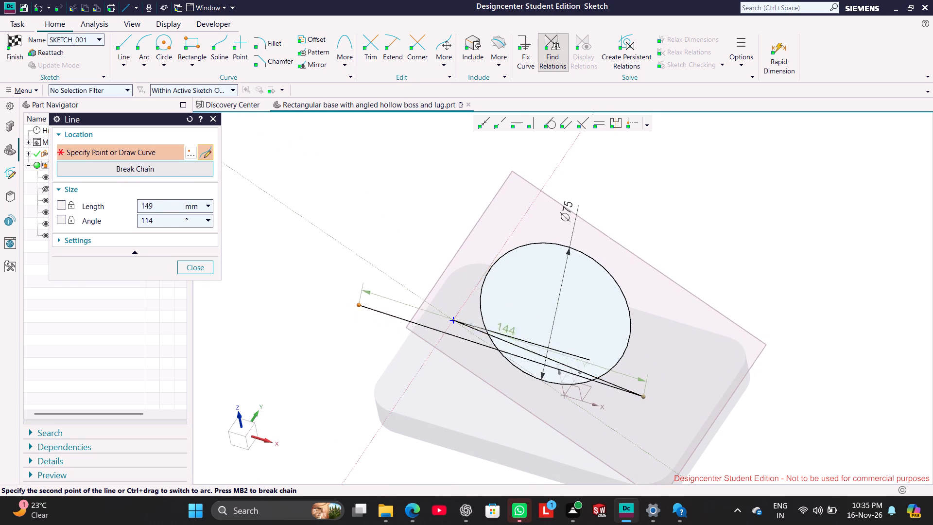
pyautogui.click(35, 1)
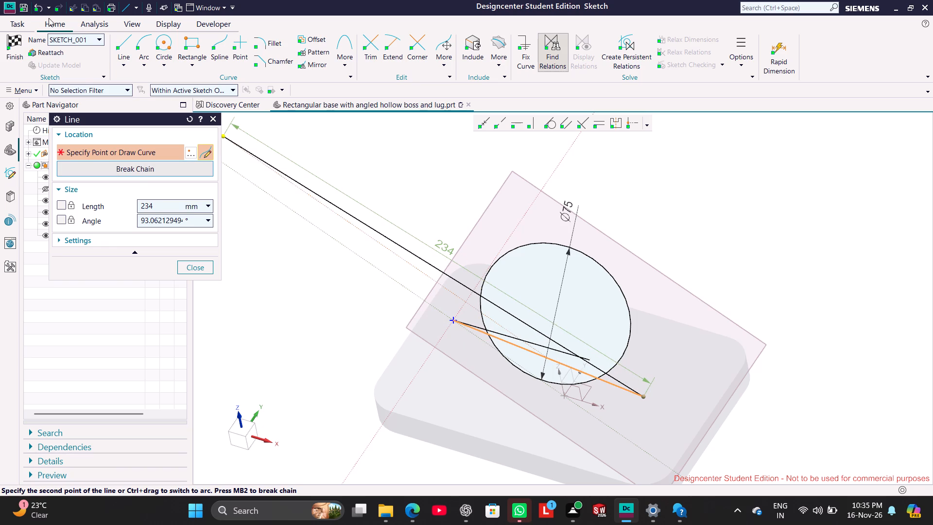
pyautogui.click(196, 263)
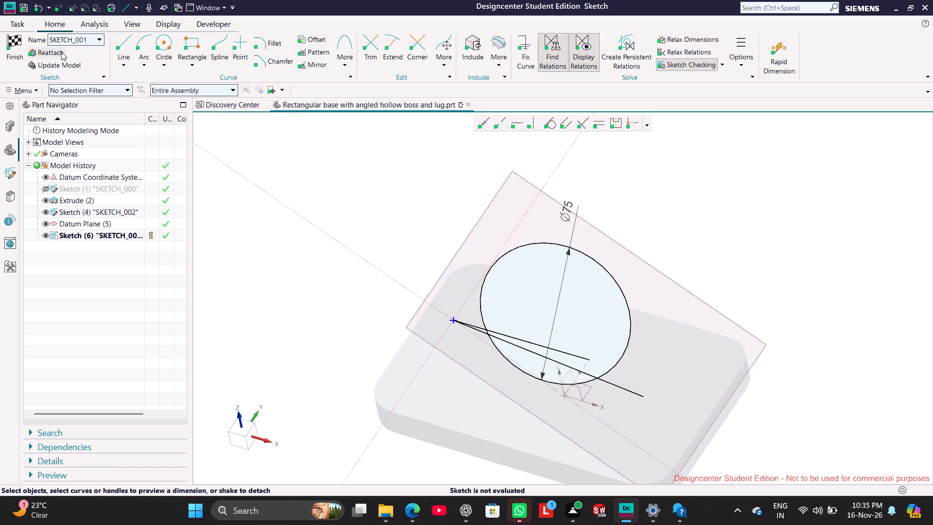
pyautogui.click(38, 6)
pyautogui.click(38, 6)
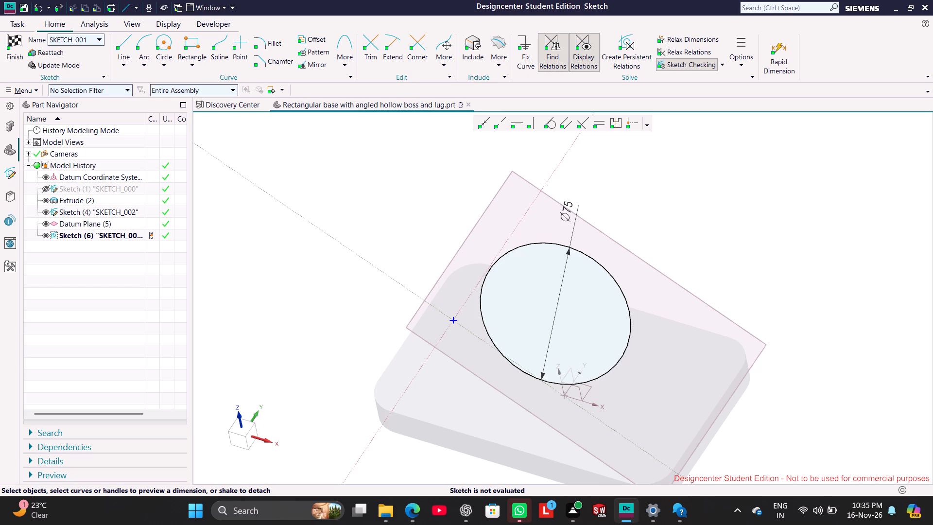
# Finish the 75 mm circle's sketch.
pyautogui.click(23, 39)
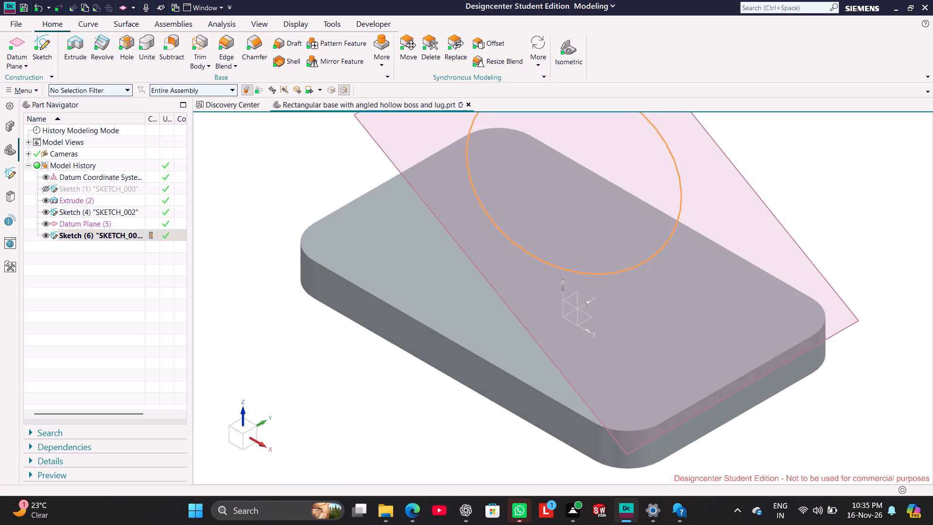
# Start an extrusion of the 75 mm circle with the start limit set to Until Next, reaching the base.
pyautogui.rightClick(128, 239)
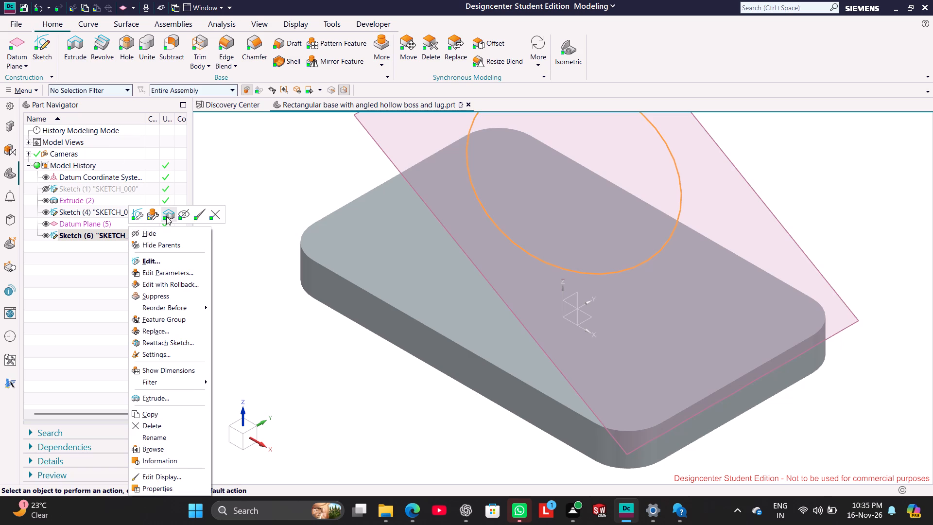
pyautogui.click(170, 215)
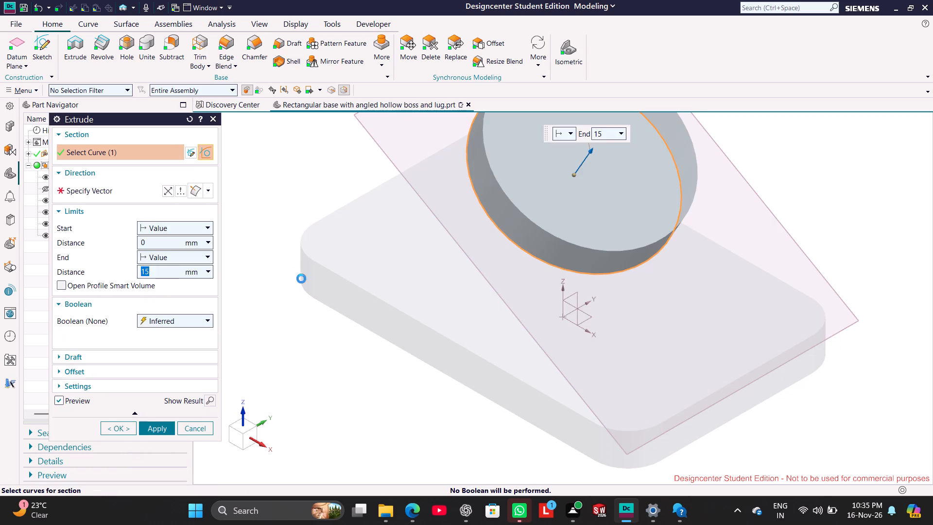
pyautogui.click(209, 228)
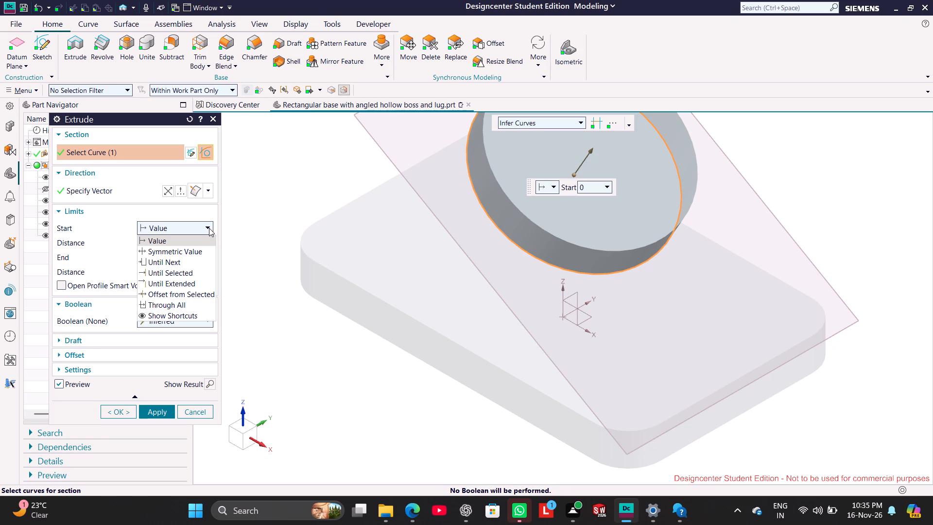
pyautogui.click(192, 261)
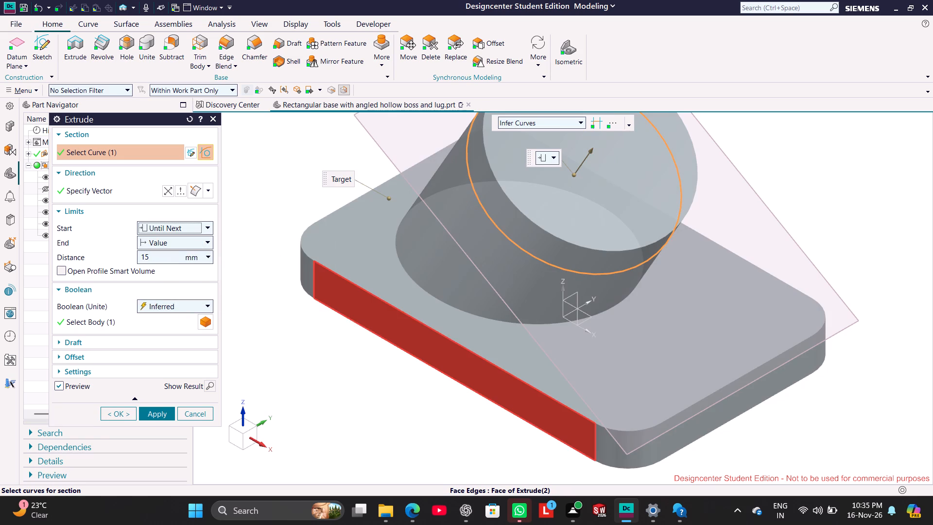
# Examine the preview of the inclined boss against the rectangular base from several angles.
pyautogui.moveTo(366, 368); pyautogui.dragTo(369, 368, button='middle')
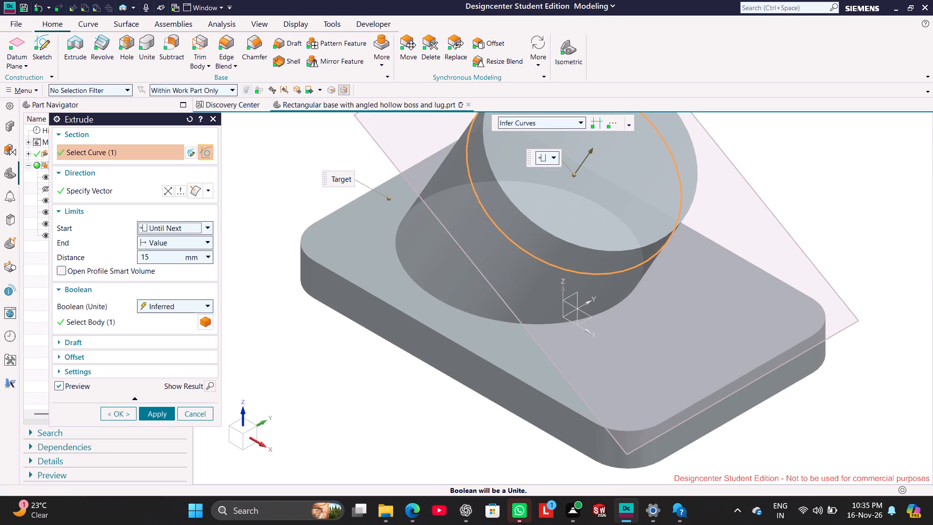
pyautogui.moveTo(369, 368); pyautogui.dragTo(386, 380, button='middle')
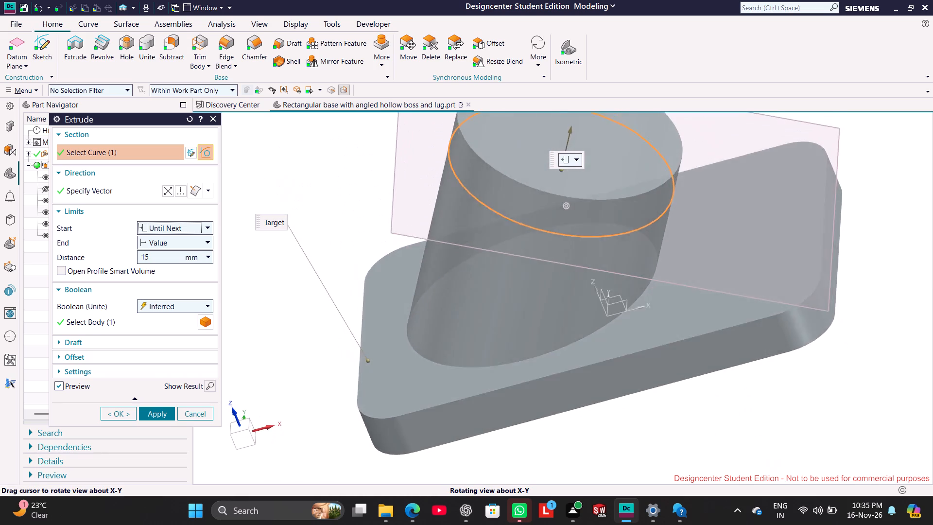
pyautogui.moveTo(386, 380); pyautogui.dragTo(370, 382, button='middle')
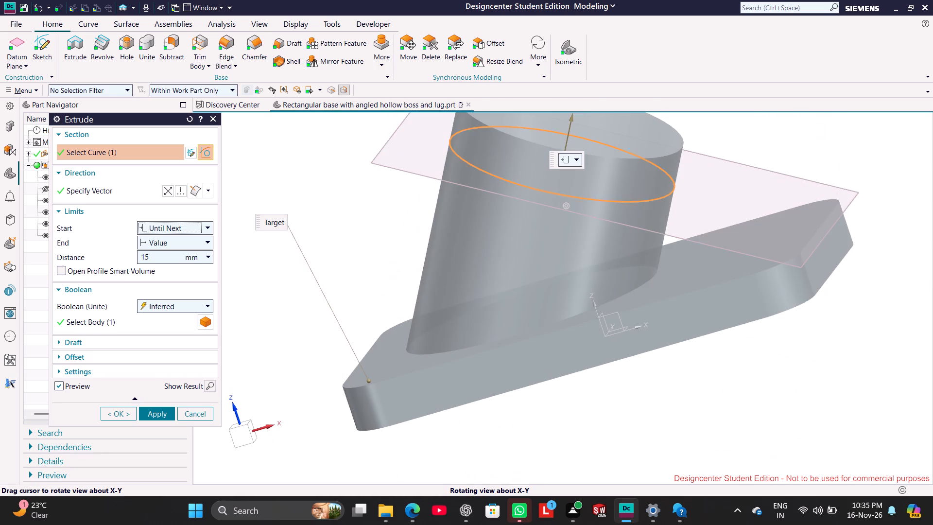
pyautogui.moveTo(370, 382); pyautogui.dragTo(380, 391, button='middle')
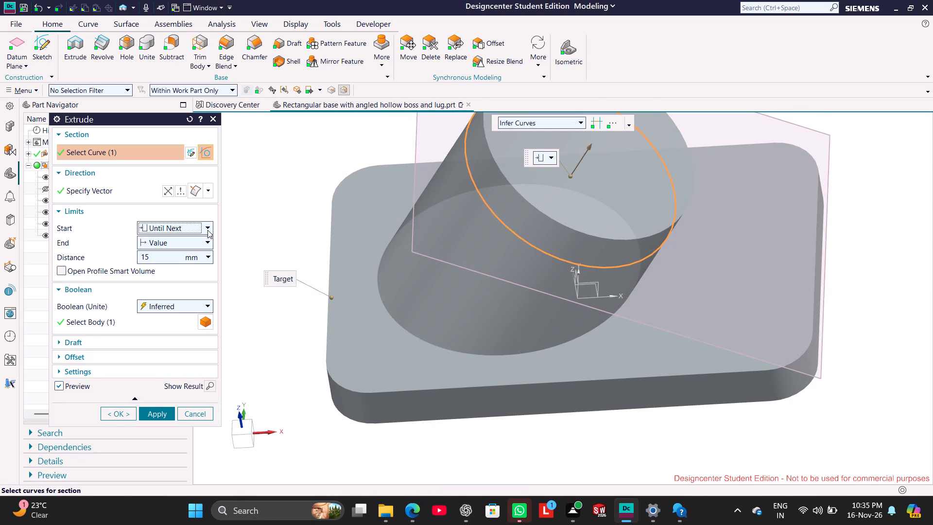
pyautogui.click(207, 230)
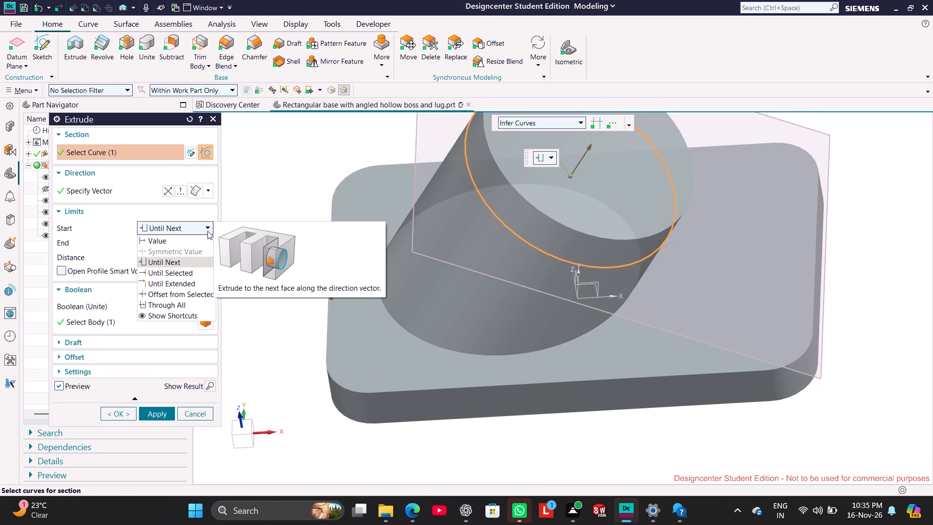
pyautogui.click(207, 231)
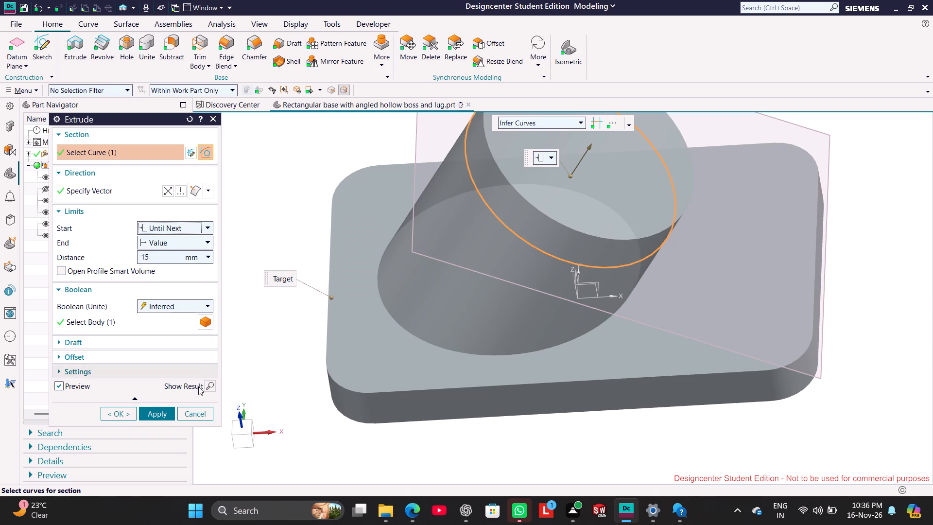
pyautogui.moveTo(529, 423); pyautogui.dragTo(532, 392, button='middle')
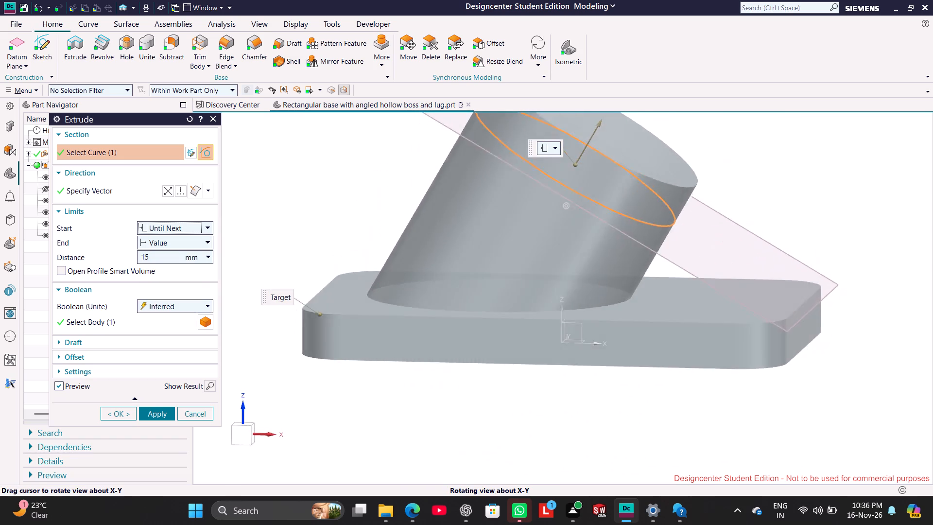
pyautogui.moveTo(532, 392); pyautogui.dragTo(601, 437, button='middle')
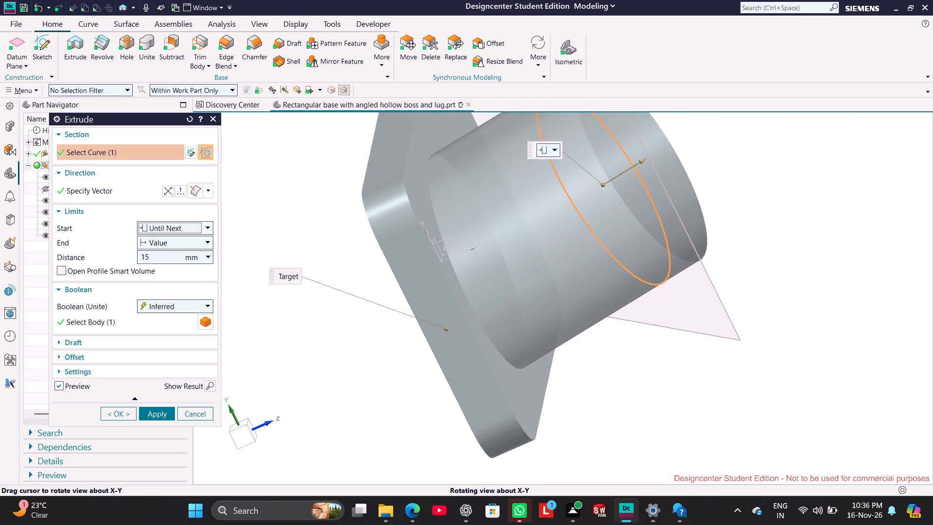
pyautogui.moveTo(601, 437); pyautogui.dragTo(519, 425, button='middle')
pyautogui.scroll(3, 561, 240)
pyautogui.scroll(-7, 561, 240)
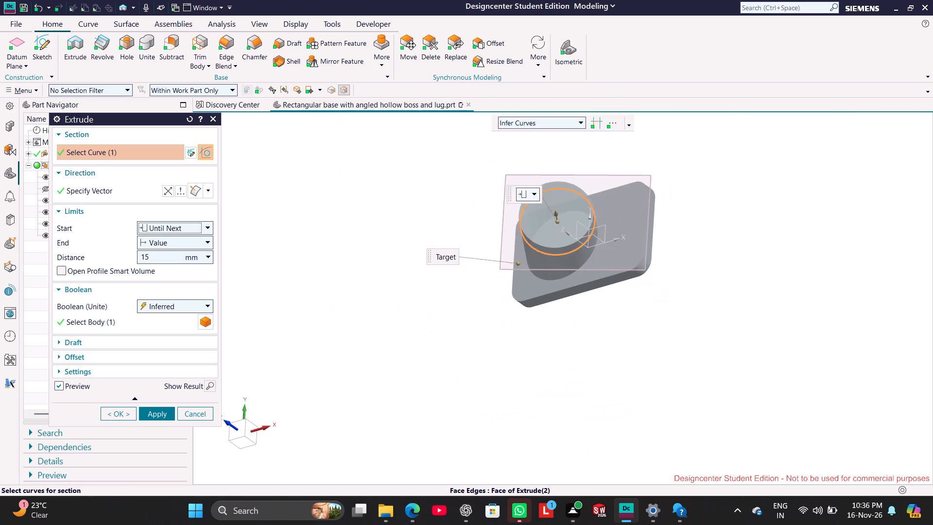
pyautogui.moveTo(601, 352); pyautogui.dragTo(625, 295, button='middle')
pyautogui.scroll(-1, 585, 234)
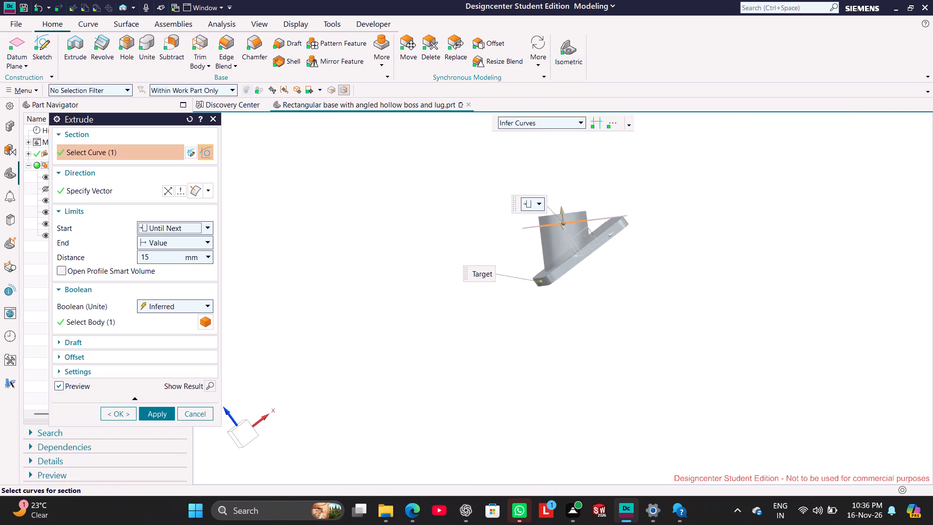
pyautogui.scroll(-2, 584, 234)
pyautogui.scroll(5, 583, 227)
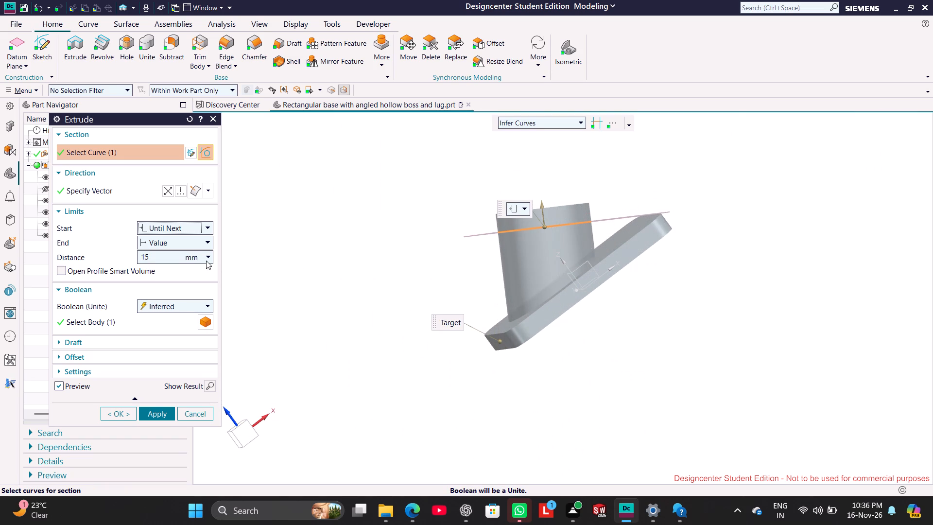
# Set the extrusion's end distance to 0 mm and create the boss from the sketch plane to the base.
pyautogui.doubleClick(159, 252)
pyautogui.press('0')
pyautogui.press('Return')
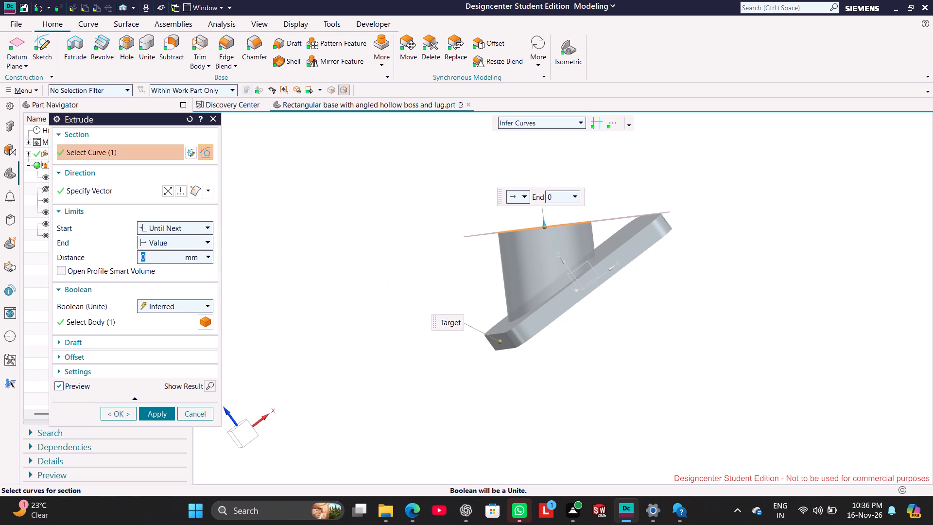
pyautogui.click(154, 413)
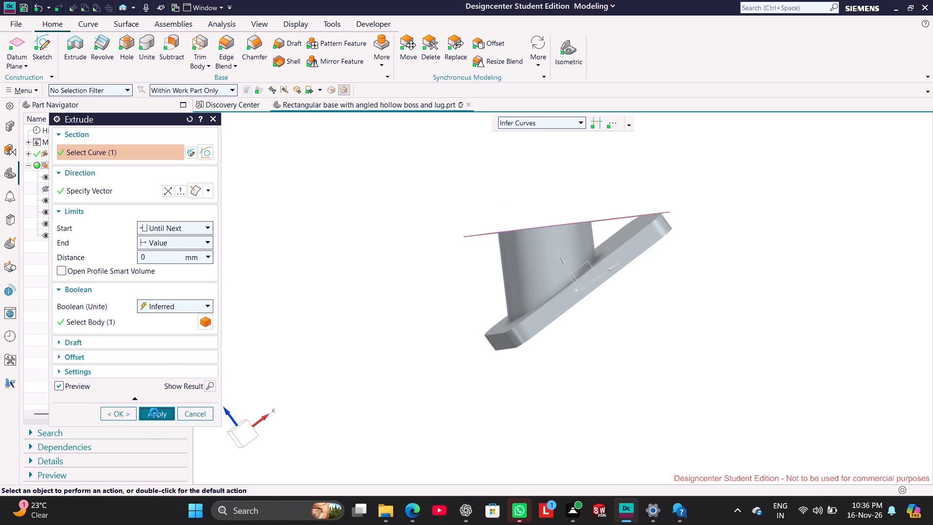
pyautogui.click(207, 414)
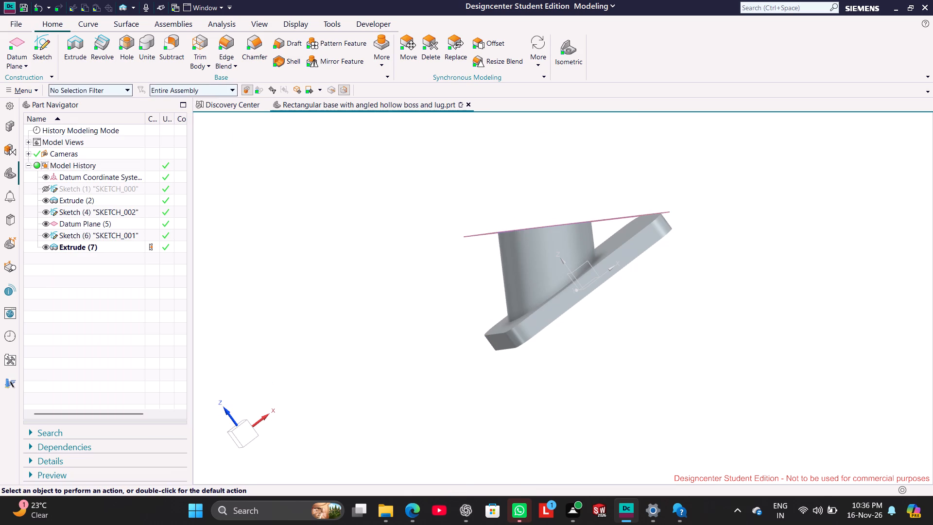
# Examine the angled boss on the base in isometric, top, bottom and side views.
pyautogui.moveTo(419, 314); pyautogui.dragTo(388, 352, button='middle')
pyautogui.moveTo(347, 360); pyautogui.dragTo(609, 224, button='right')
pyautogui.moveTo(417, 328); pyautogui.dragTo(623, 114, button='right')
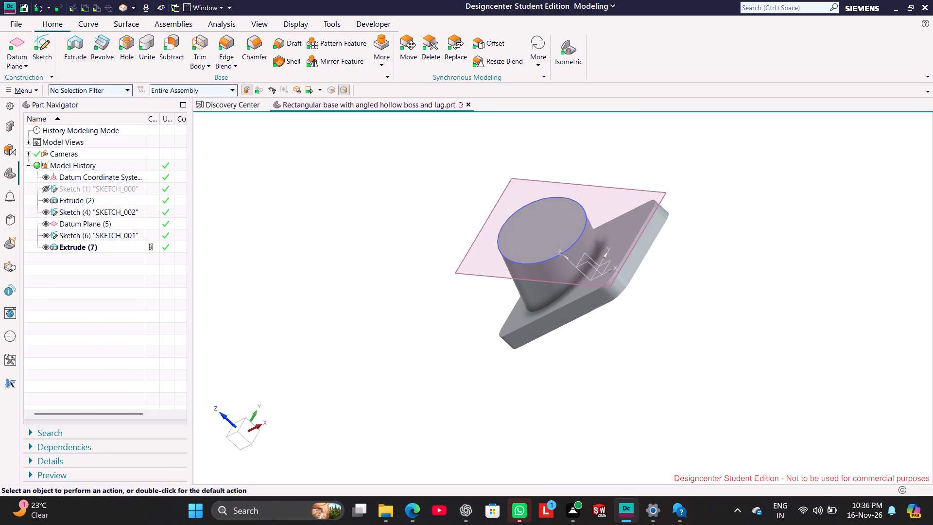
pyautogui.click(571, 54)
pyautogui.click(318, 287)
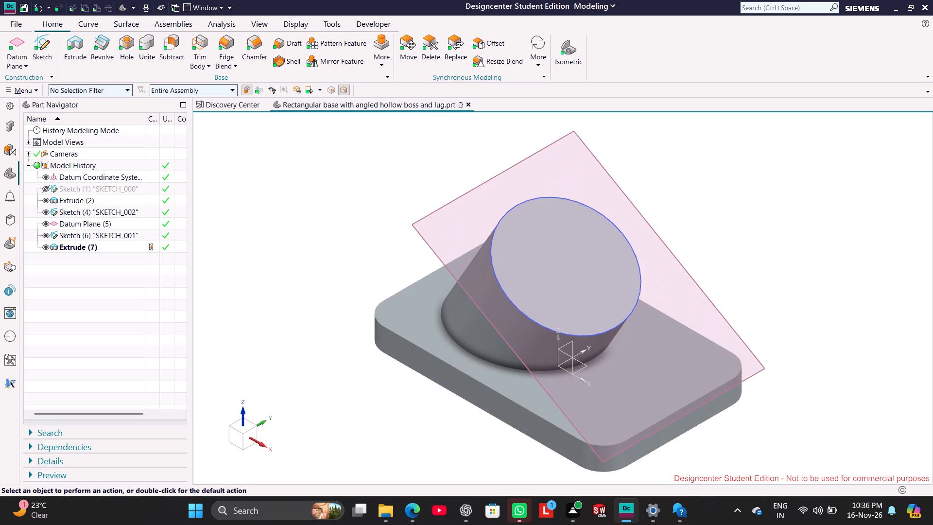
pyautogui.click(335, 324)
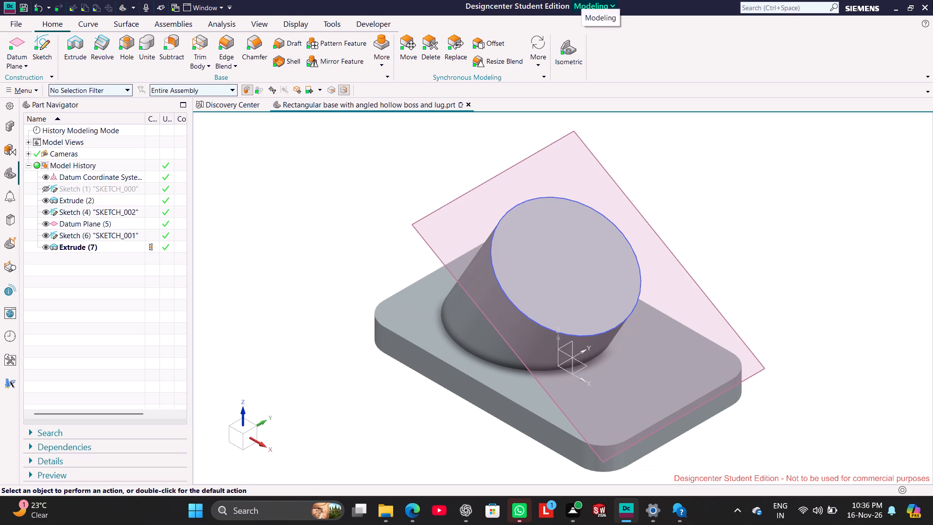
pyautogui.moveTo(313, 196); pyautogui.dragTo(311, 199, button='middle')
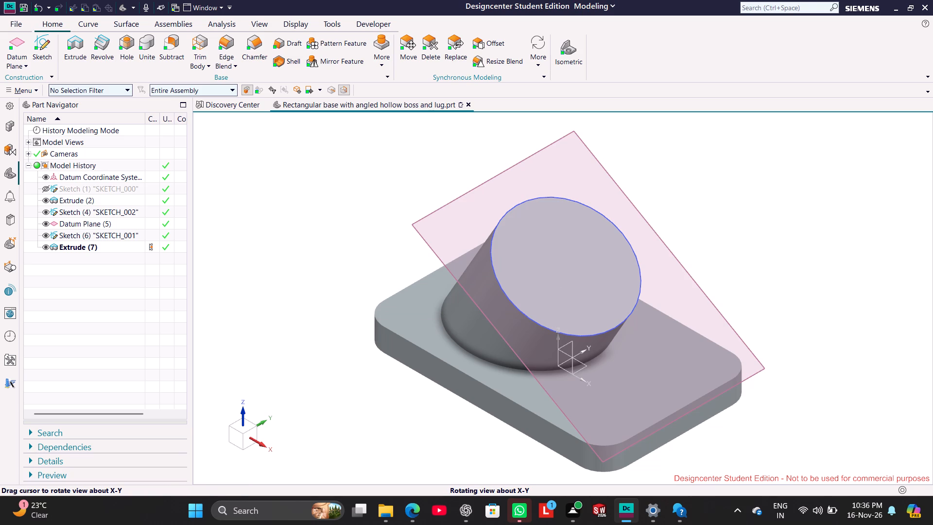
pyautogui.moveTo(311, 199); pyautogui.dragTo(319, 233, button='middle')
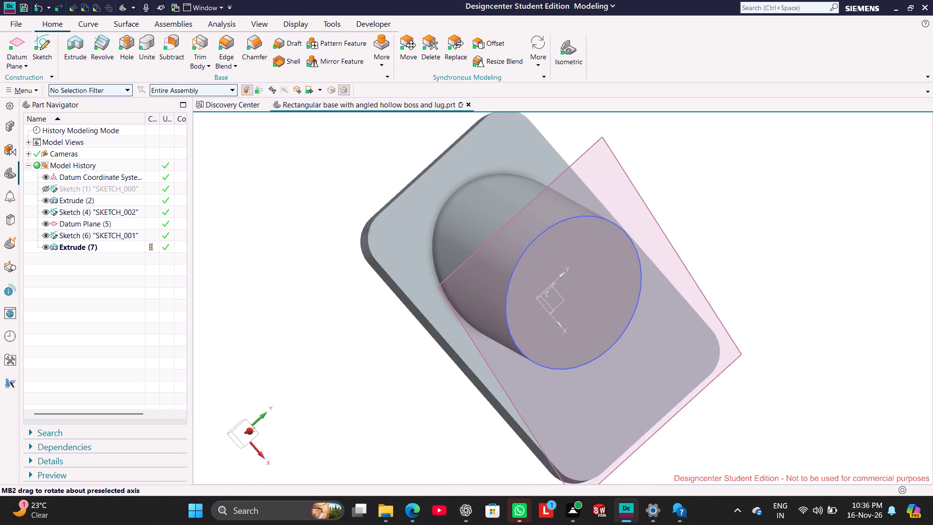
pyautogui.click(245, 434)
pyautogui.moveTo(257, 399); pyautogui.dragTo(257, 394, button='middle')
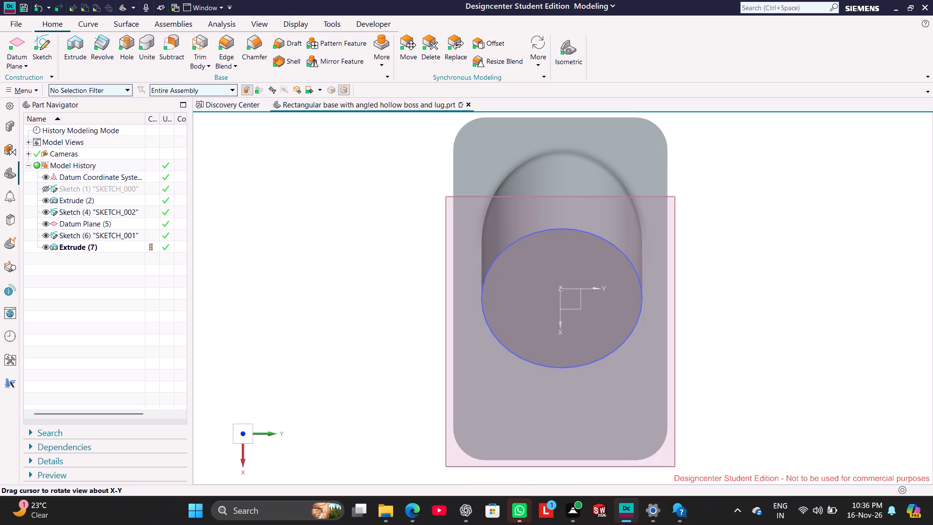
pyautogui.moveTo(257, 394); pyautogui.dragTo(265, 361, button='middle')
pyautogui.click(247, 437)
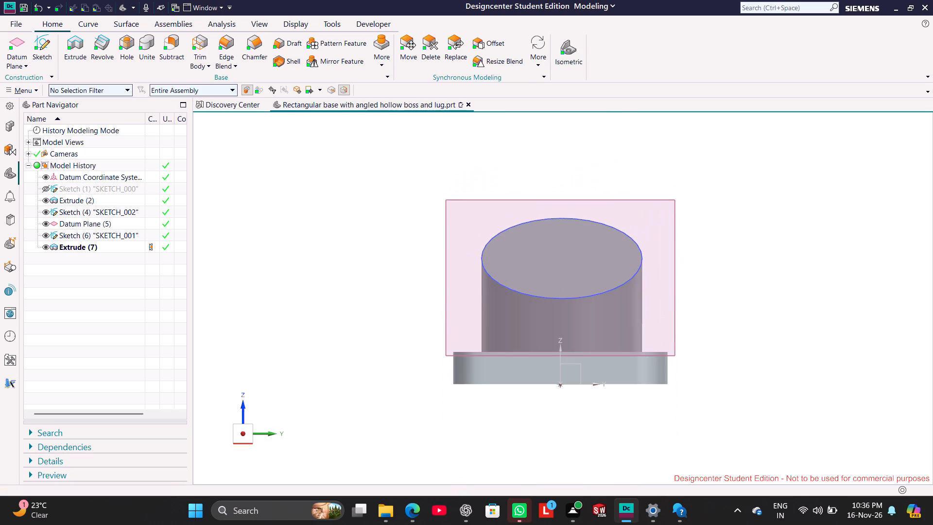
pyautogui.moveTo(248, 433); pyautogui.dragTo(255, 408, button='middle')
pyautogui.click(246, 443)
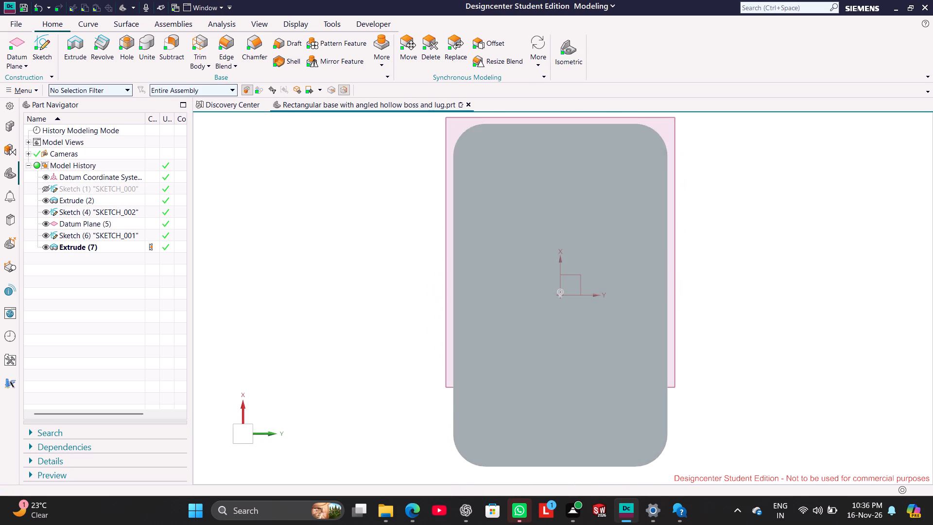
pyautogui.moveTo(263, 418); pyautogui.dragTo(298, 424, button='middle')
pyautogui.click(236, 435)
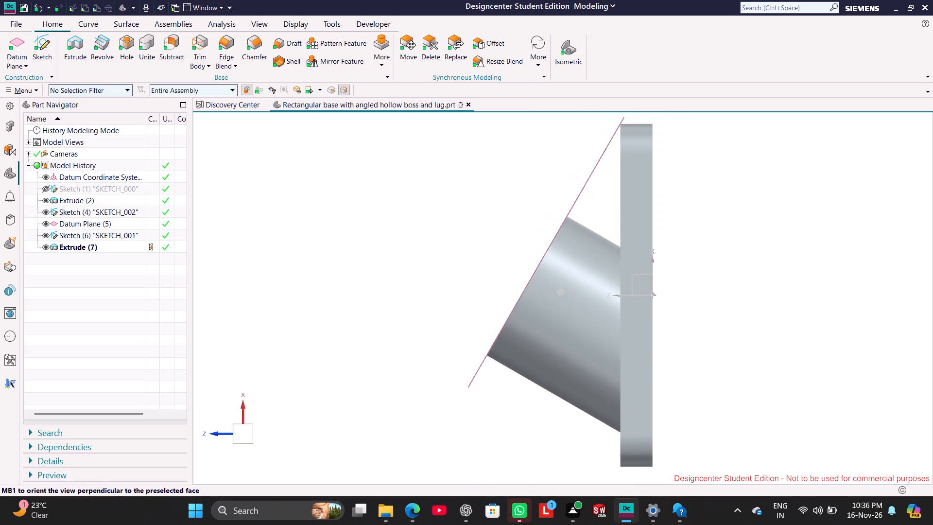
pyautogui.moveTo(267, 420); pyautogui.dragTo(291, 426, button='middle')
pyautogui.click(237, 431)
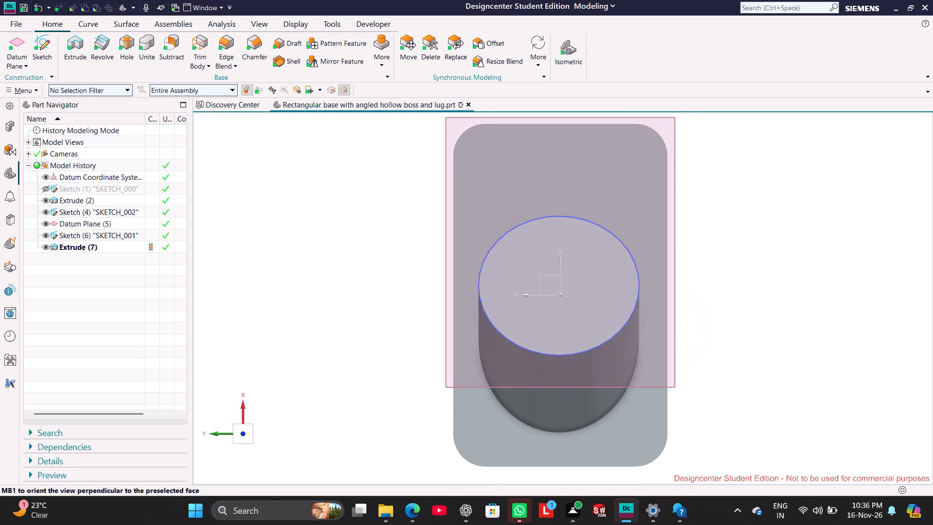
pyautogui.click(317, 386)
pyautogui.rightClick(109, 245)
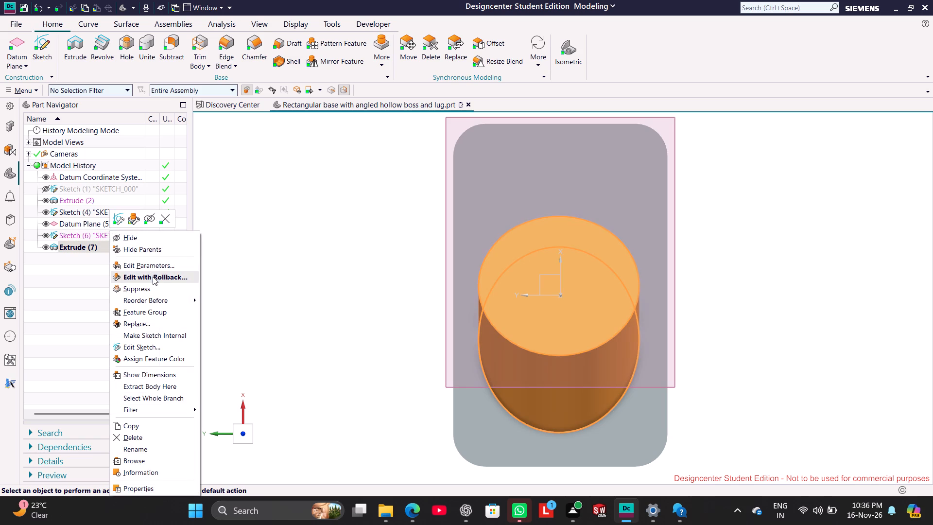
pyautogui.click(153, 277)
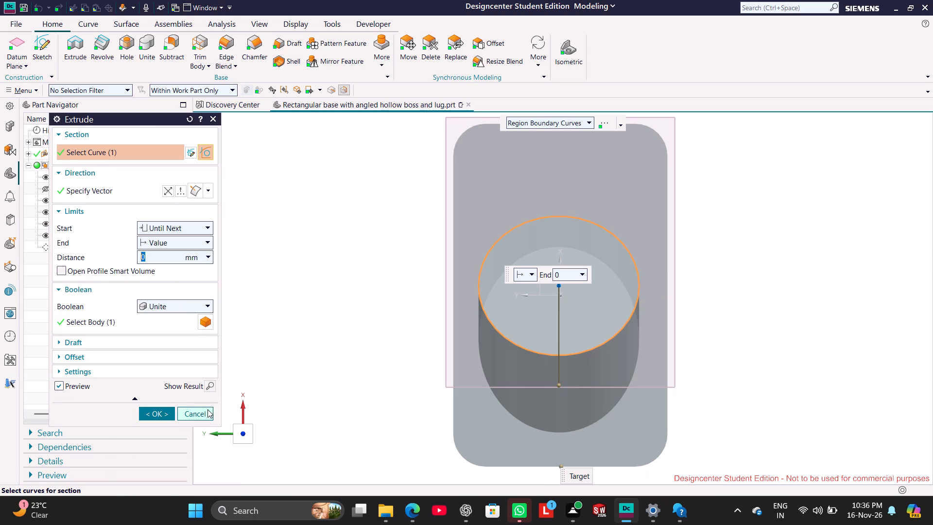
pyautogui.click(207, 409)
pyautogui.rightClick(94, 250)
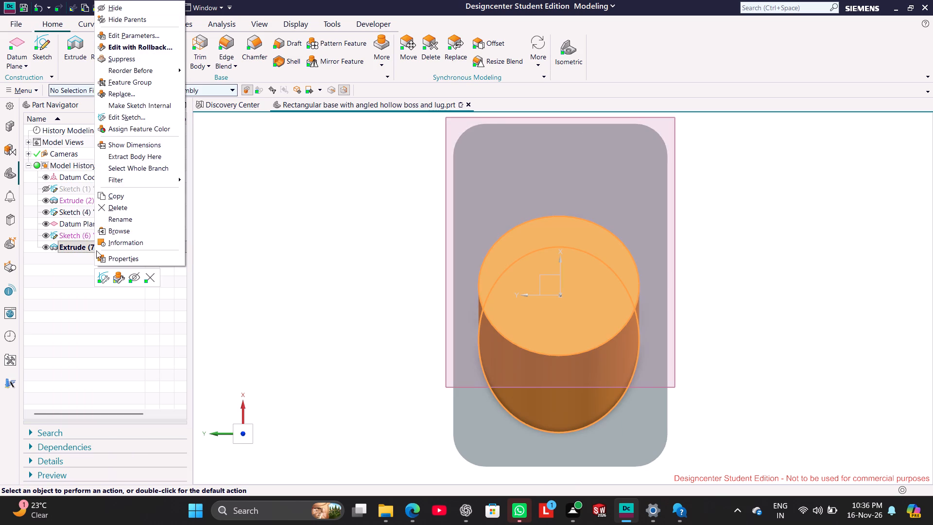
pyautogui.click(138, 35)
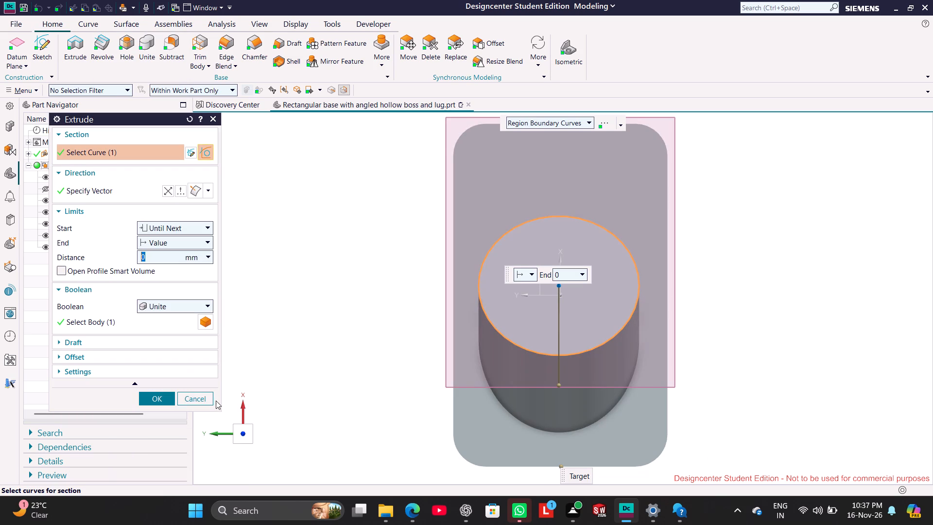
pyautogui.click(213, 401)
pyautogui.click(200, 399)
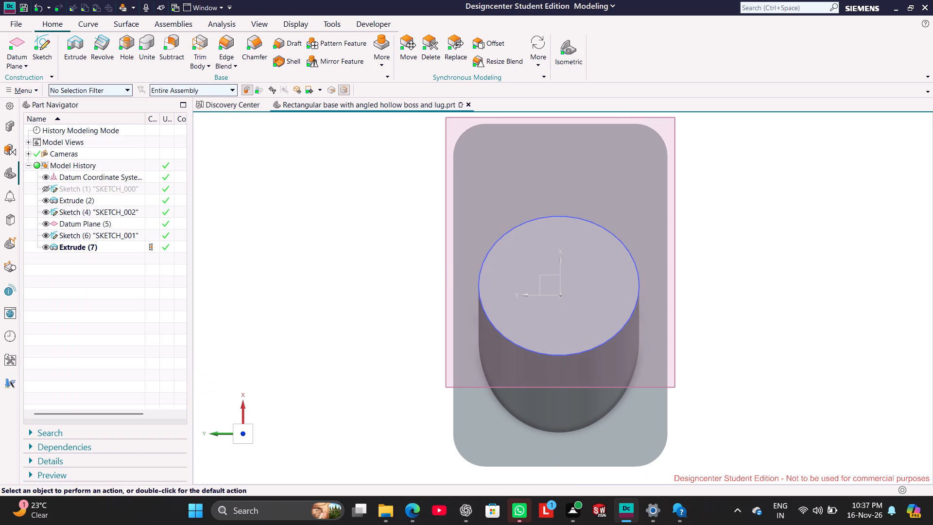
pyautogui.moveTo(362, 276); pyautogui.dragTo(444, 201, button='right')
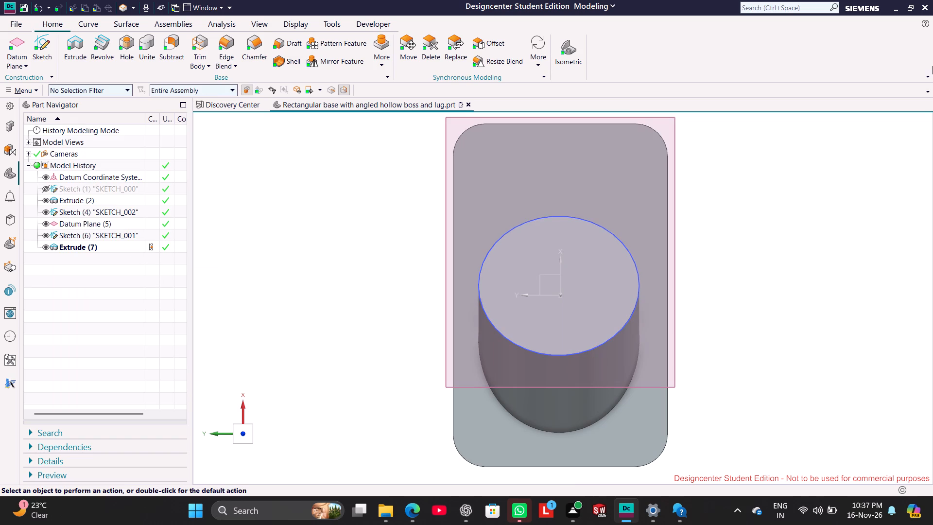
# Reopen the sketch of the 75 mm boss circle on the inclined datum plane for editing.
pyautogui.rightClick(86, 237)
pyautogui.click(110, 250)
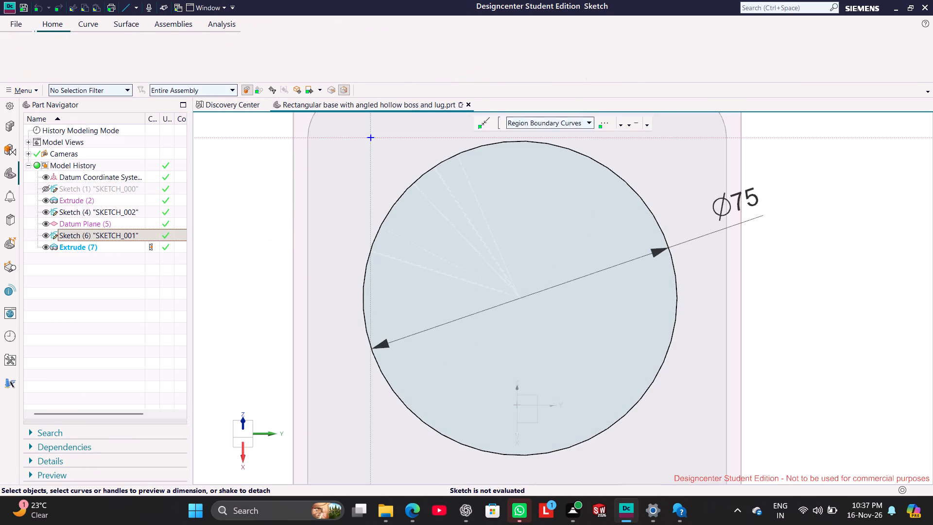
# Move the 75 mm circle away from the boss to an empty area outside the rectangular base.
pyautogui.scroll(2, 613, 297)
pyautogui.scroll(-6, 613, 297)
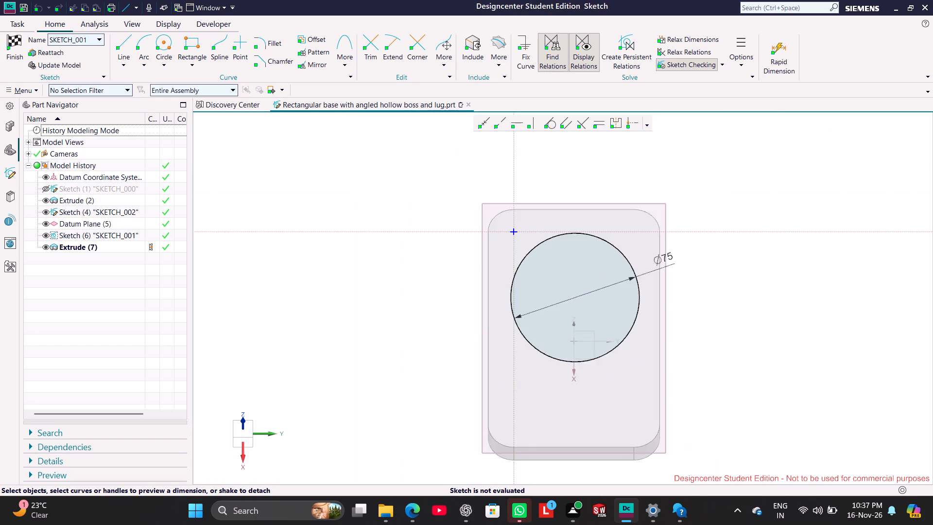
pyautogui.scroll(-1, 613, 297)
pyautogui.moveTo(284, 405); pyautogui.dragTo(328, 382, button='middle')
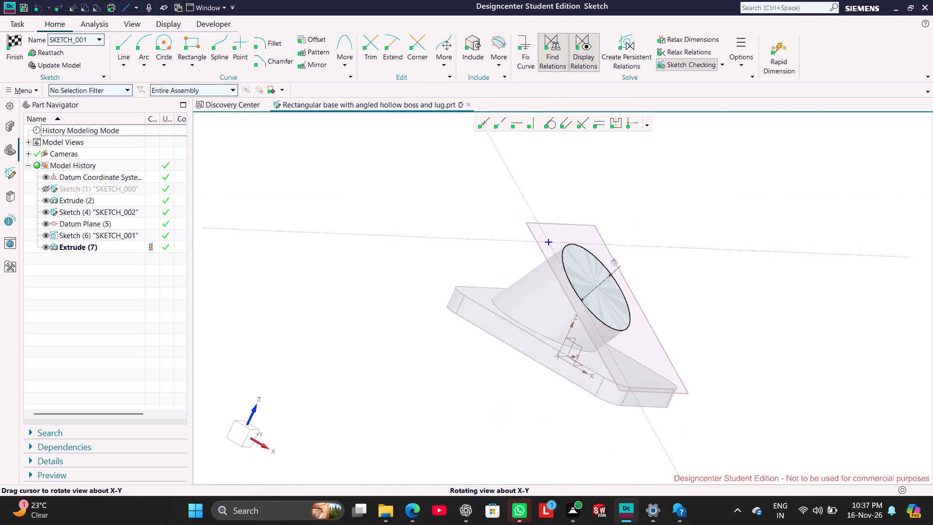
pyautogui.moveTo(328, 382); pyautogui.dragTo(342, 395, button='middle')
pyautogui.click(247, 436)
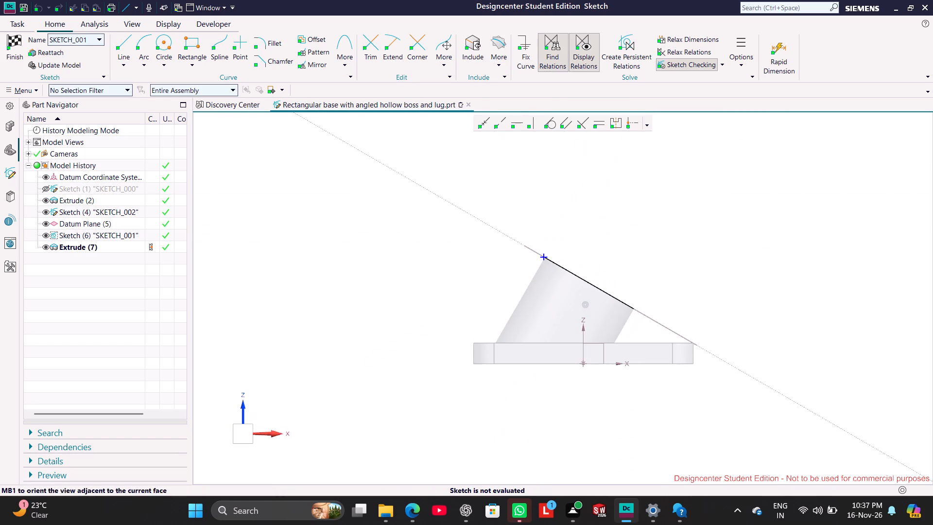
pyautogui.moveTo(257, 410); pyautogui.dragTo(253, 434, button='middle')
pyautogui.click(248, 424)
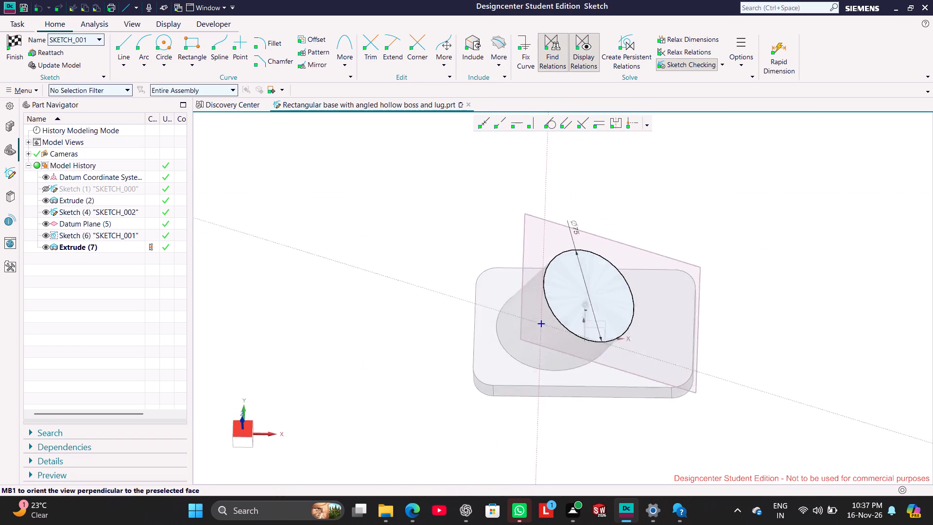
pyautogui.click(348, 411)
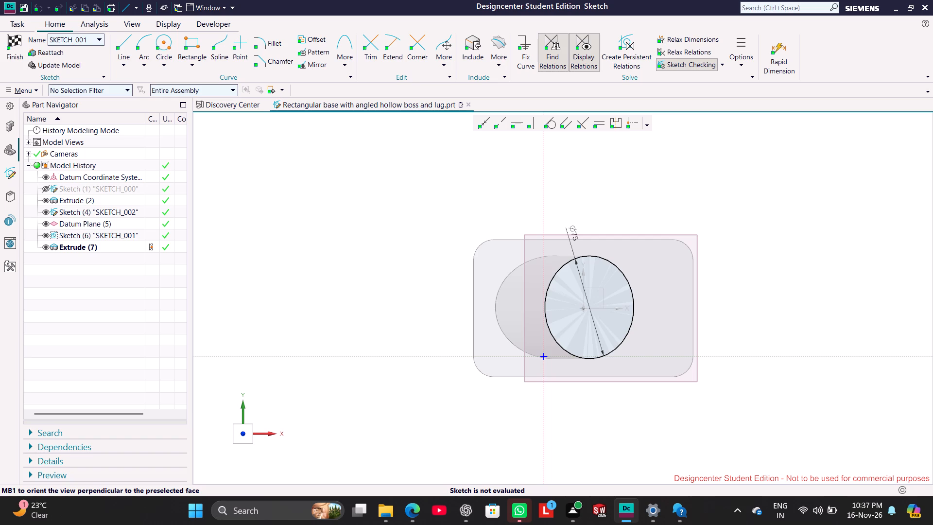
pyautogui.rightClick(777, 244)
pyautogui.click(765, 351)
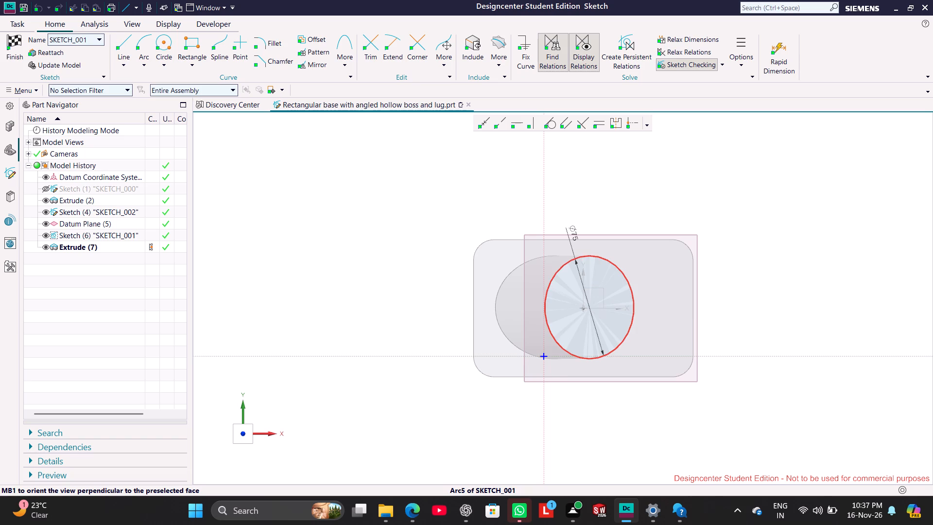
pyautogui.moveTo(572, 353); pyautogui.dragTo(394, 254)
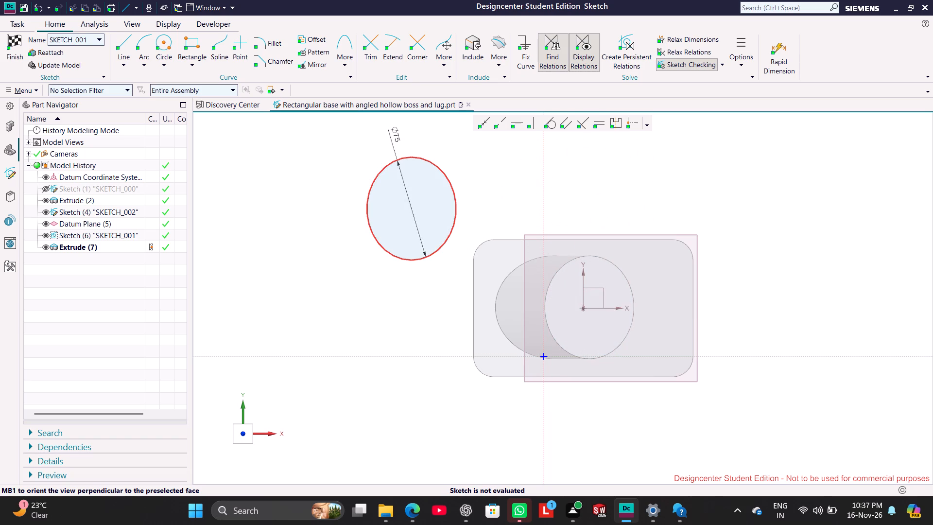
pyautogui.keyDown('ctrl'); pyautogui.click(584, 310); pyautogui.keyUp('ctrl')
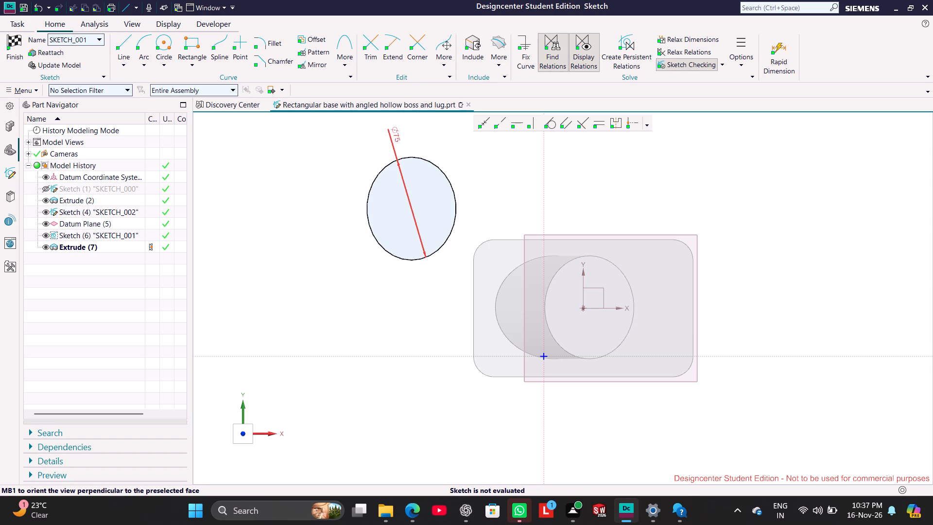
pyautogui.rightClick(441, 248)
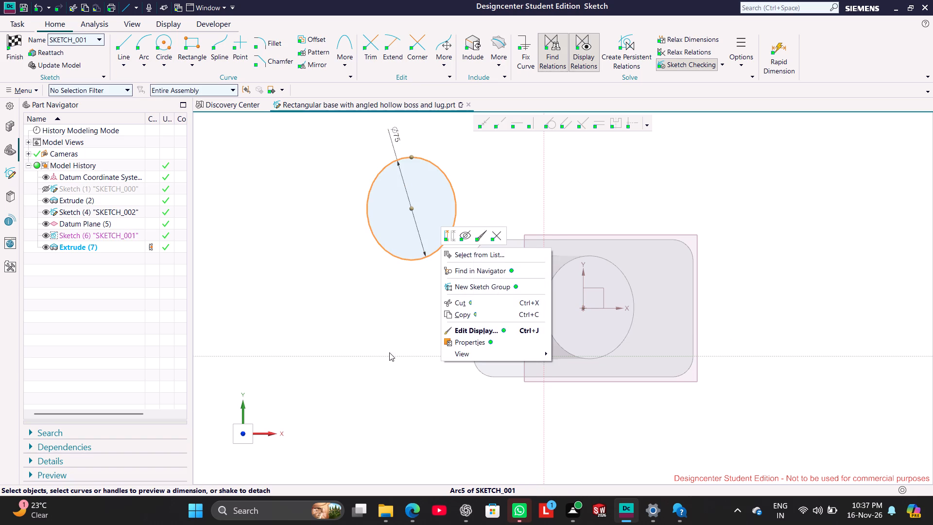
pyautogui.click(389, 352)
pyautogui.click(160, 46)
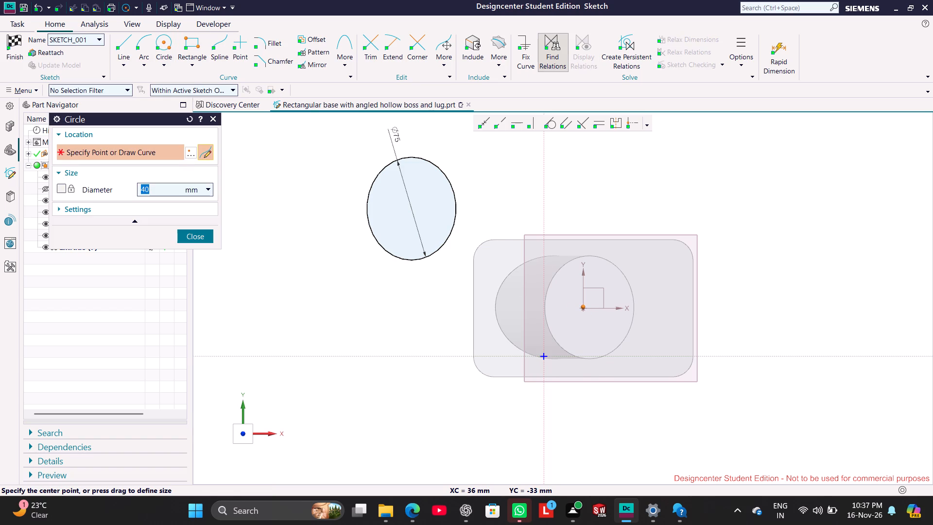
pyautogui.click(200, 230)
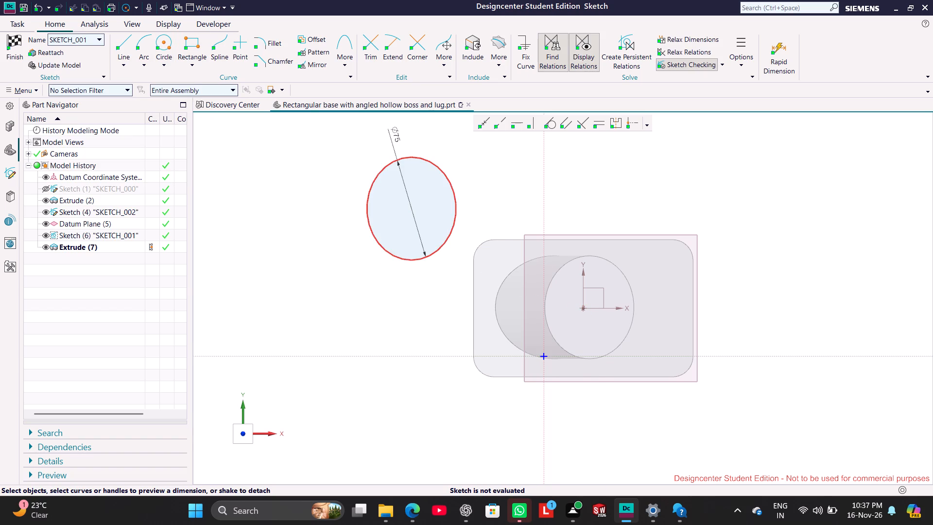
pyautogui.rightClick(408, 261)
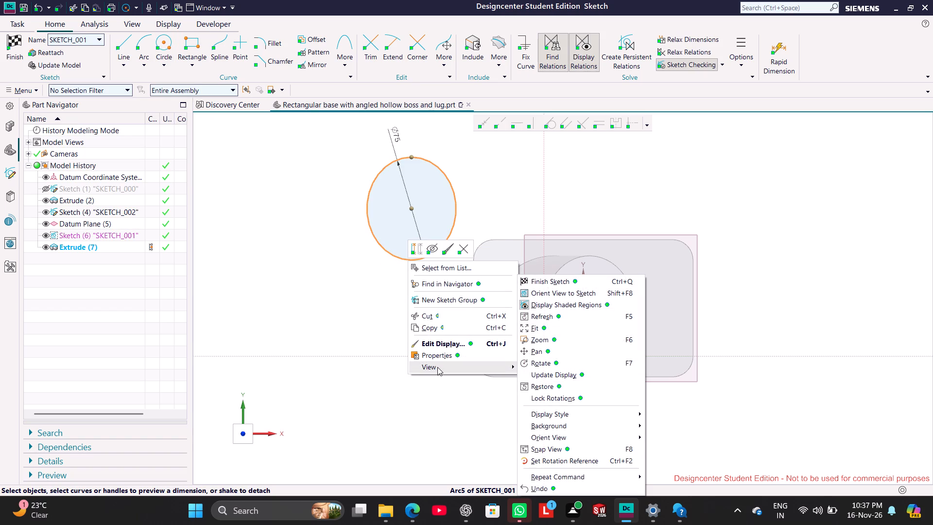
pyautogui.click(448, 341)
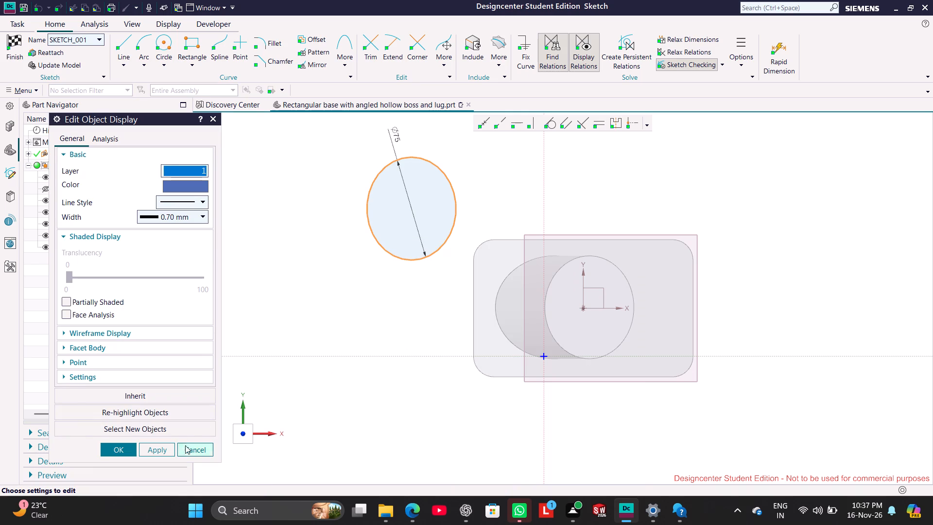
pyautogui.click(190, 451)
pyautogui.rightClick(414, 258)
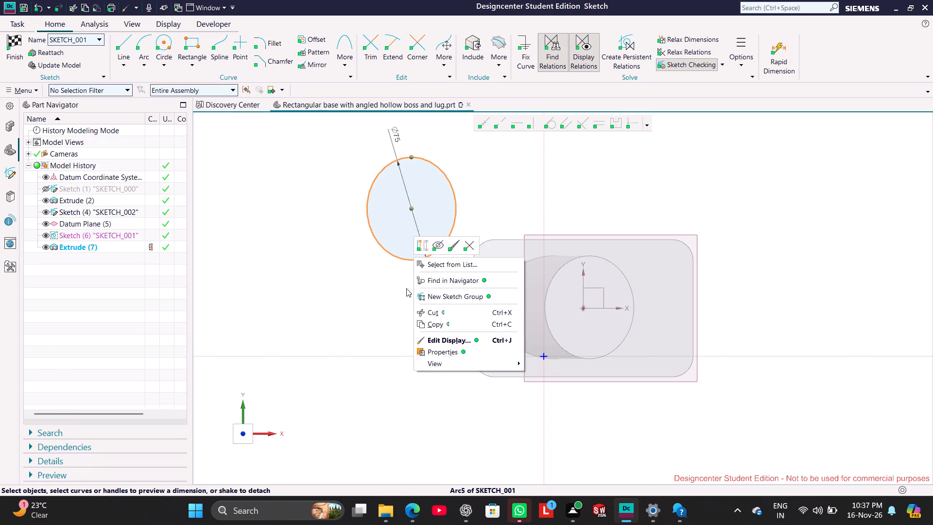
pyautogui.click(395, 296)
# Delete the 75 mm circle from the inclined plane's sketch.
pyautogui.click(412, 261)
pyautogui.press('Delete')
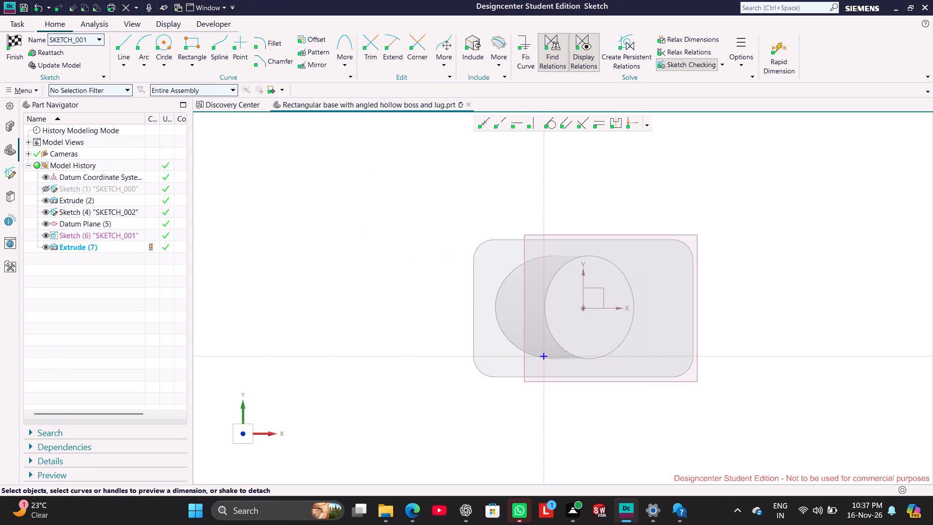
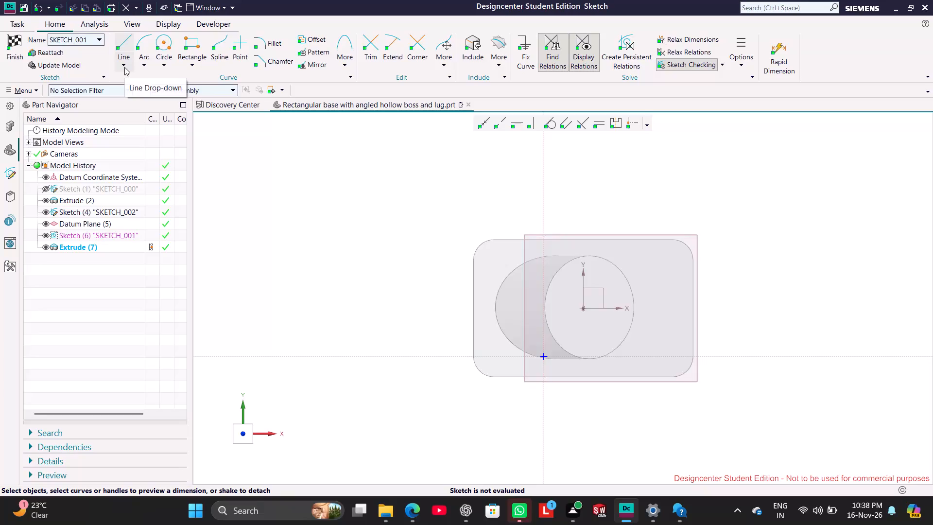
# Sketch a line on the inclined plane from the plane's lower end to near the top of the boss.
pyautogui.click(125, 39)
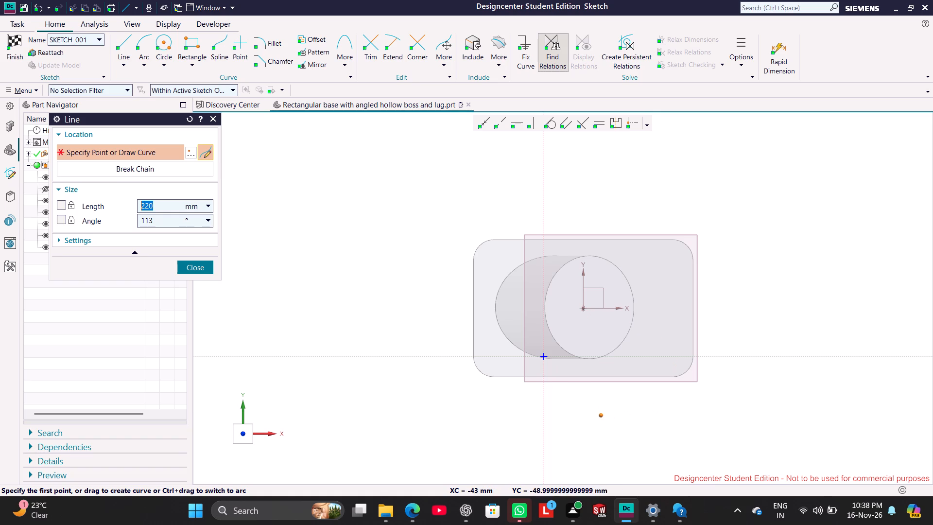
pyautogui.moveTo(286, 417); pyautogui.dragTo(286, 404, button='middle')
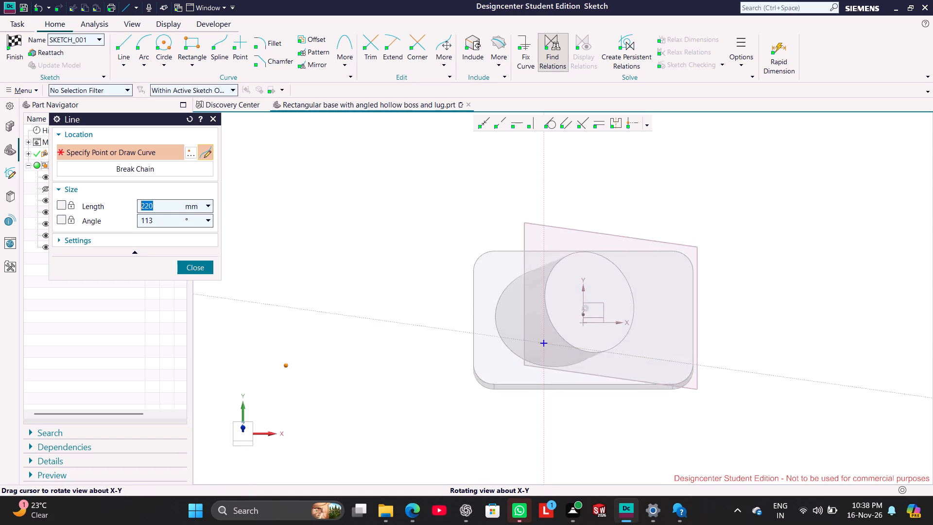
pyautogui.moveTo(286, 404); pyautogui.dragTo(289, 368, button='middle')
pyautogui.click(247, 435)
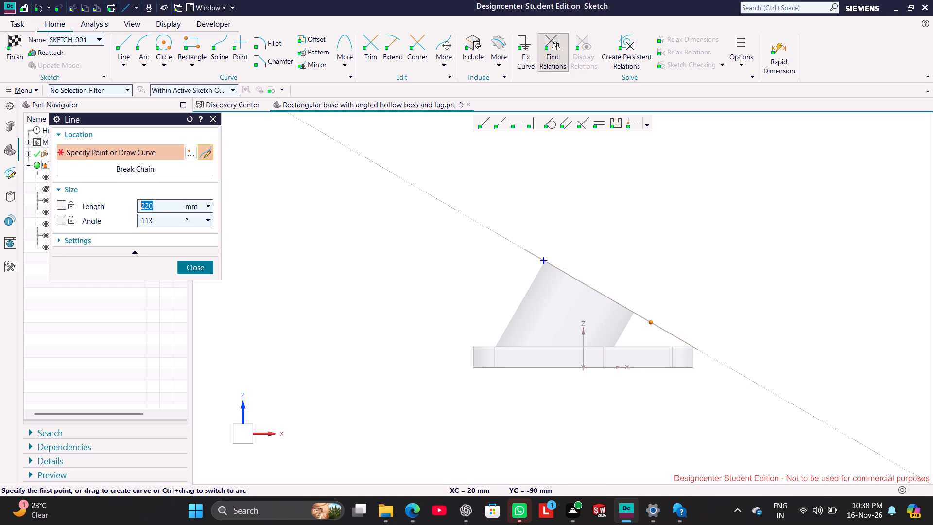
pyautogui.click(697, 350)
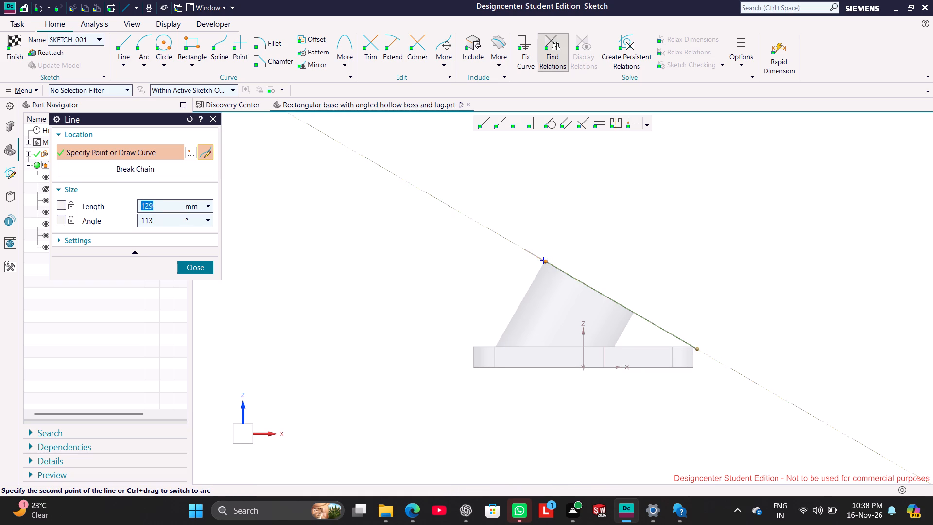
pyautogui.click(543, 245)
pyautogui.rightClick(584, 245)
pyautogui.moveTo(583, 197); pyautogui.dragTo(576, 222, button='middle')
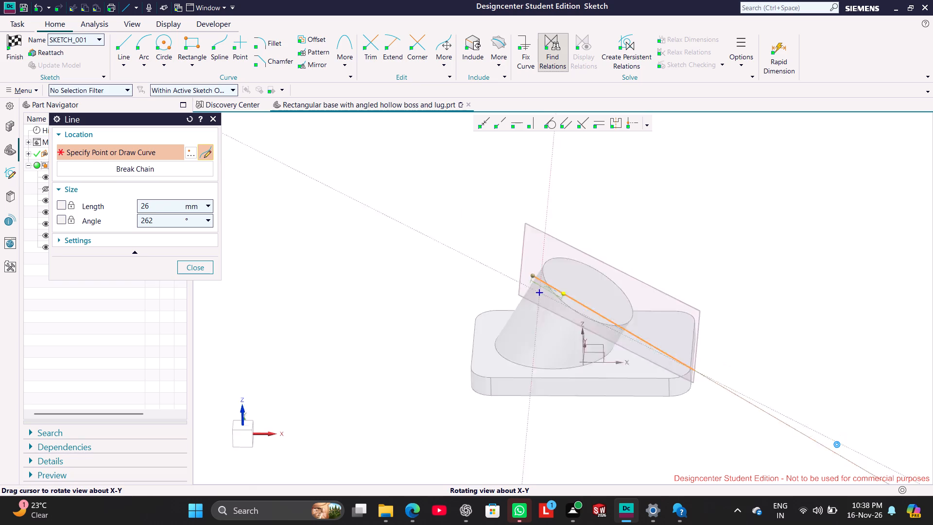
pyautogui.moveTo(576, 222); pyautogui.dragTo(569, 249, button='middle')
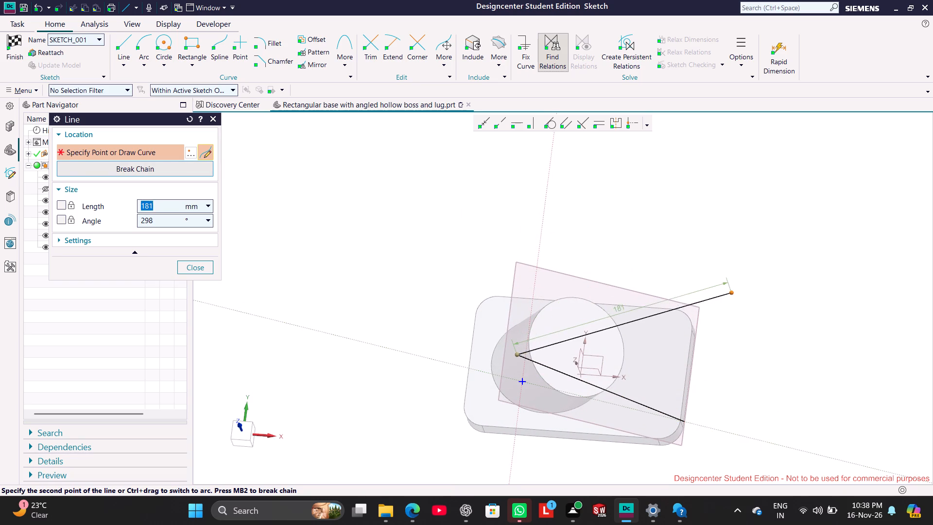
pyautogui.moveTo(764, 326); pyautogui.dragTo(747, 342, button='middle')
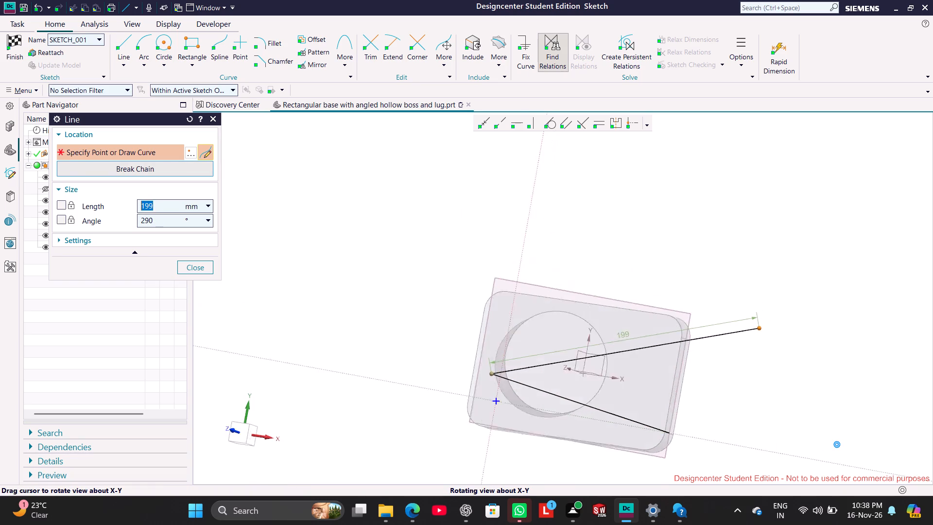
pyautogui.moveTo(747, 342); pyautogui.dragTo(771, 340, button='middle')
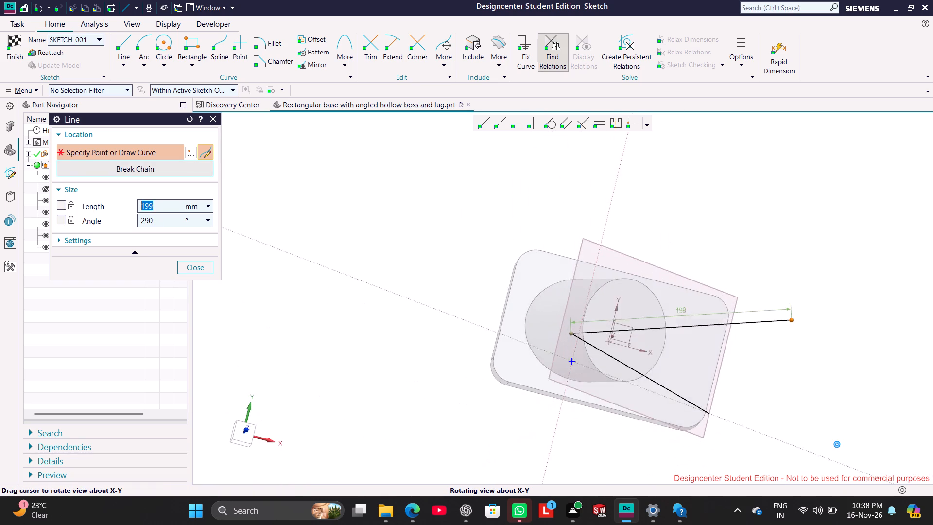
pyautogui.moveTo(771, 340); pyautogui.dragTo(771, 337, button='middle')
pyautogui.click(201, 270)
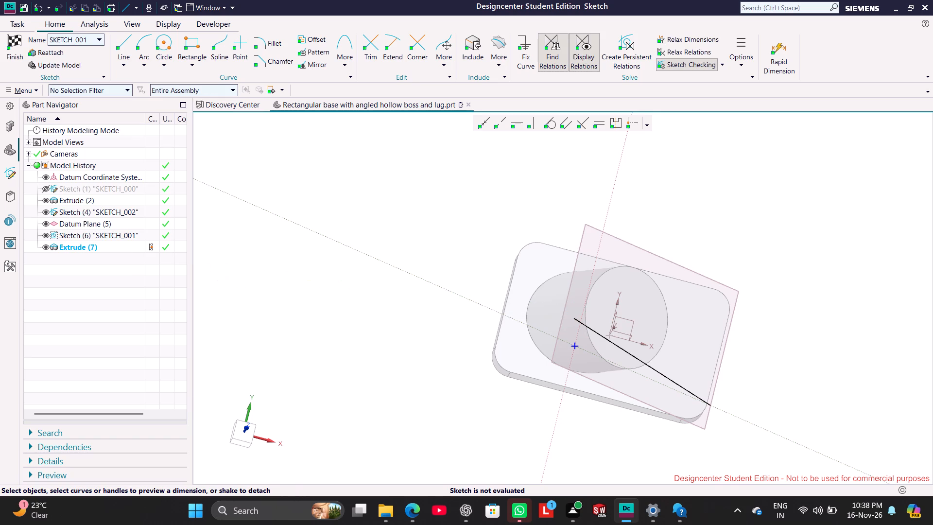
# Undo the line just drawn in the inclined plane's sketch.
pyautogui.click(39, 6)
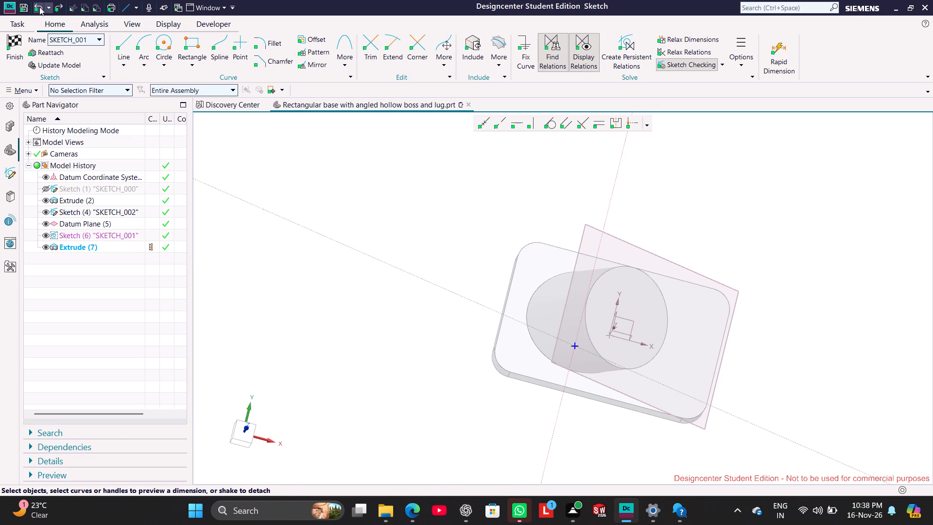
# Examine the boss, the inclined plane and the sketch origin from the top and from tilted angles.
pyautogui.click(250, 437)
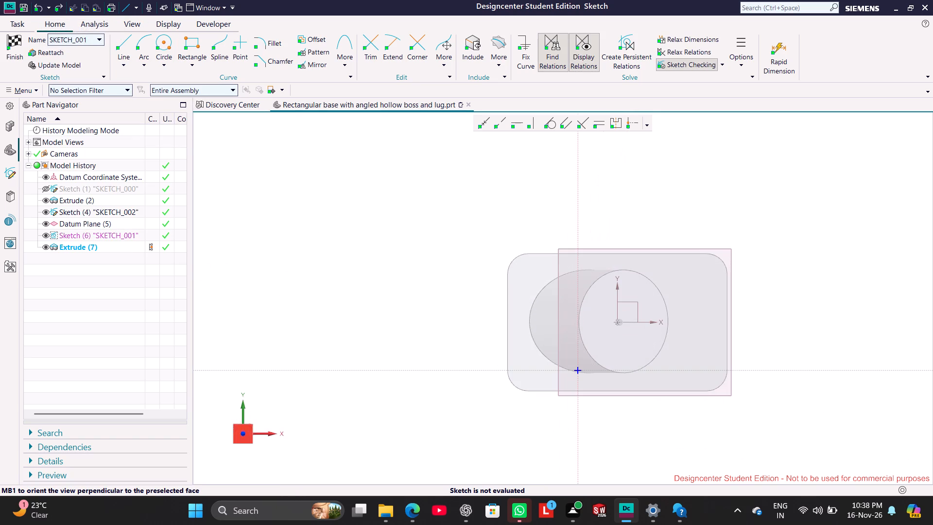
pyautogui.click(409, 280)
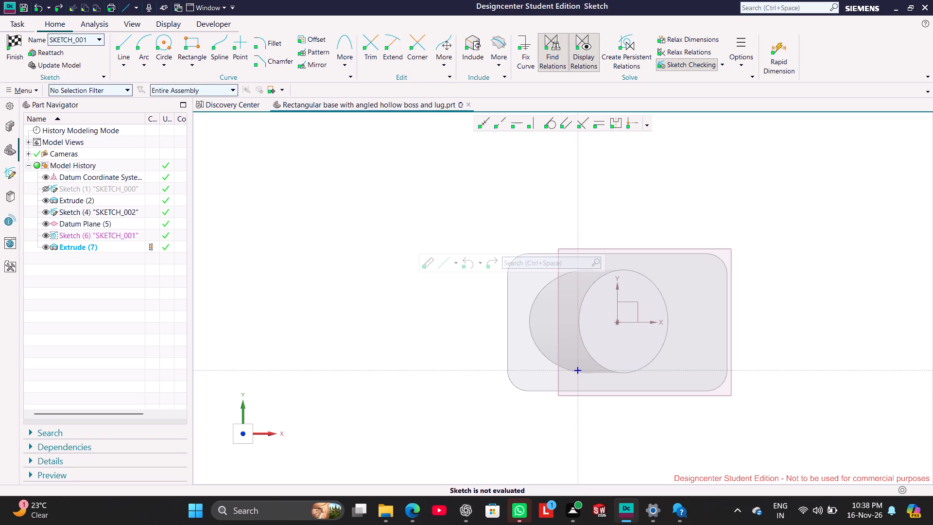
pyautogui.moveTo(447, 415); pyautogui.dragTo(453, 358, button='middle')
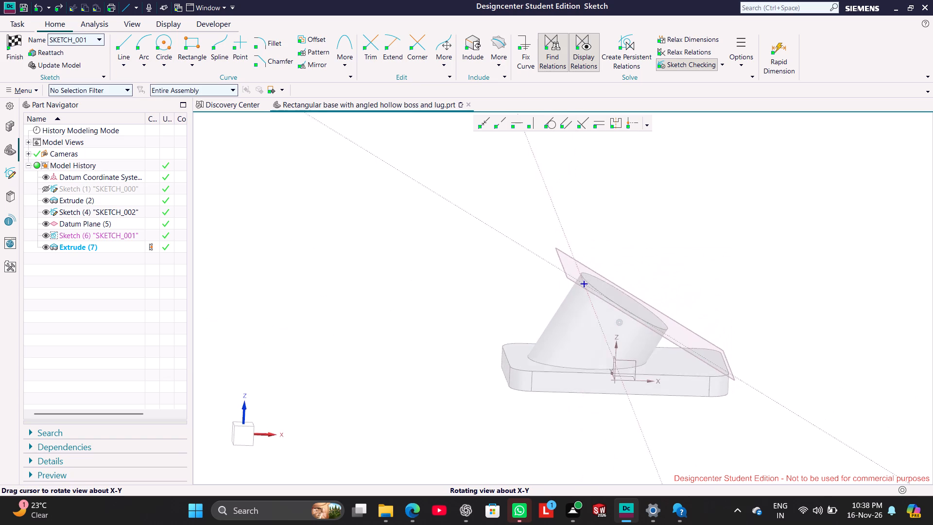
pyautogui.moveTo(453, 358); pyautogui.dragTo(450, 370, button='middle')
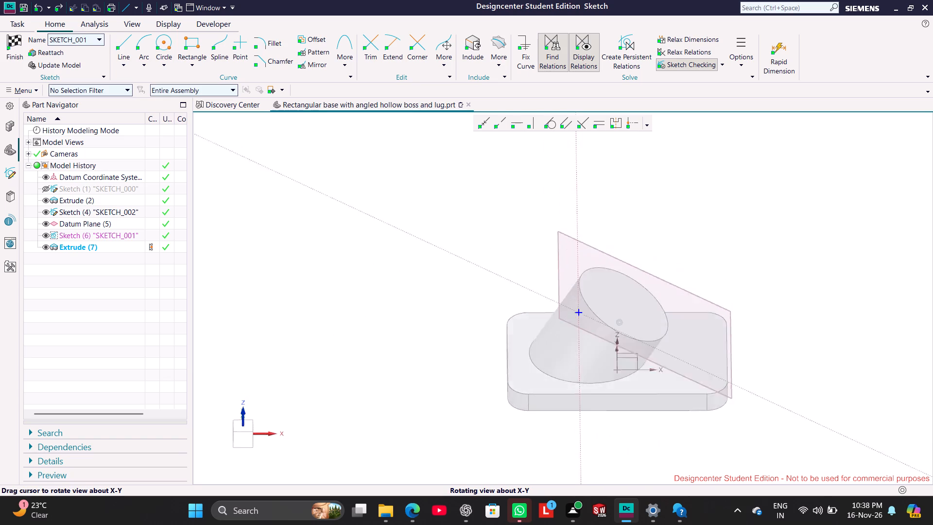
pyautogui.moveTo(450, 370); pyautogui.dragTo(451, 359, button='middle')
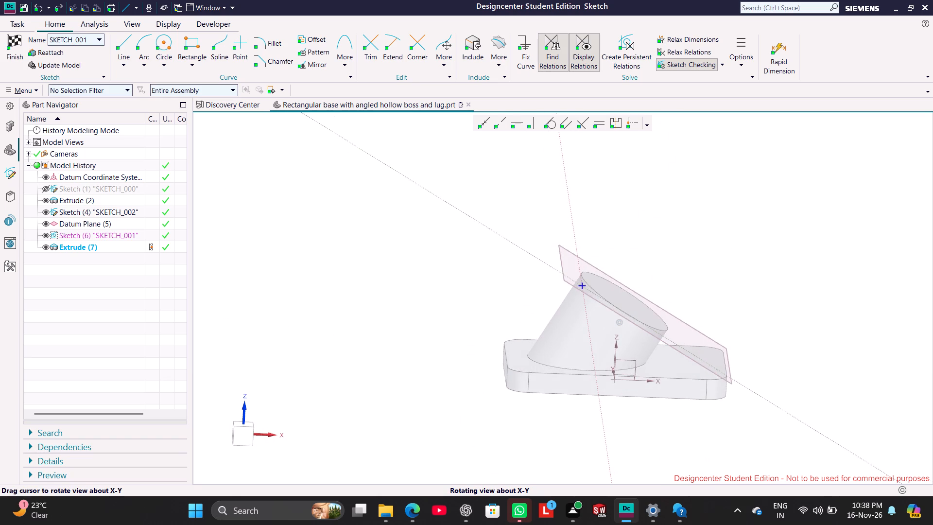
pyautogui.moveTo(451, 359); pyautogui.dragTo(441, 401, button='middle')
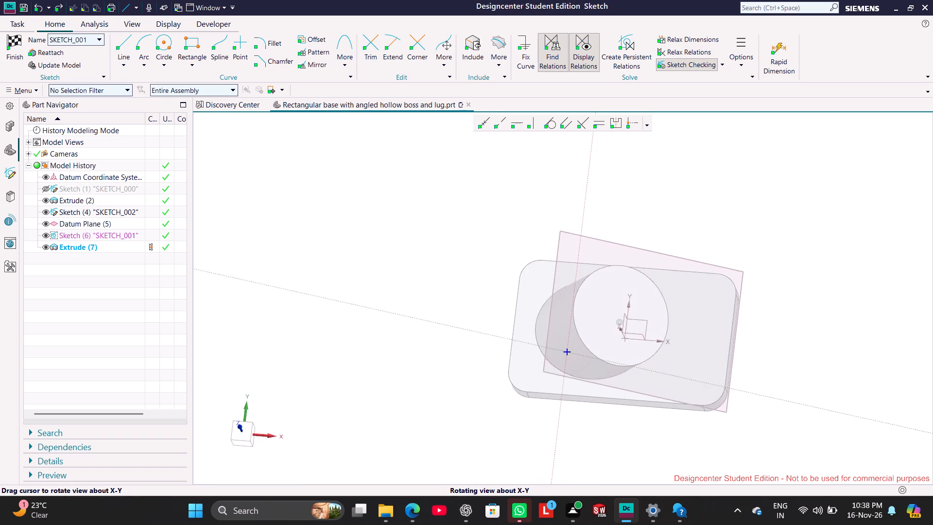
pyautogui.moveTo(441, 401); pyautogui.dragTo(441, 406, button='middle')
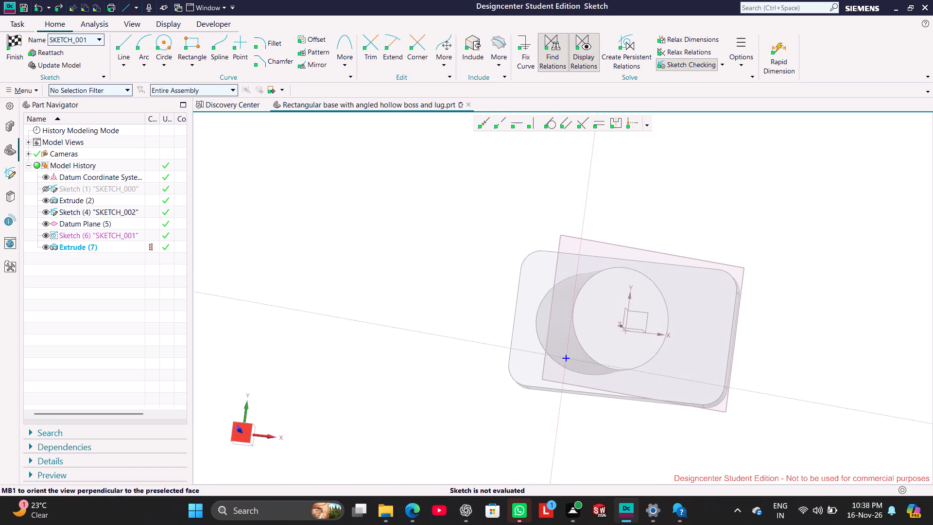
pyautogui.click(240, 439)
pyautogui.click(454, 284)
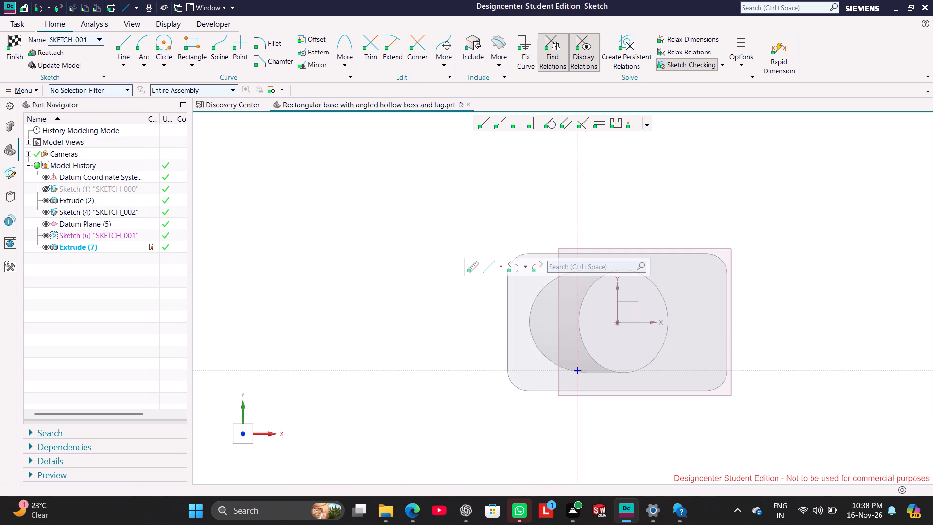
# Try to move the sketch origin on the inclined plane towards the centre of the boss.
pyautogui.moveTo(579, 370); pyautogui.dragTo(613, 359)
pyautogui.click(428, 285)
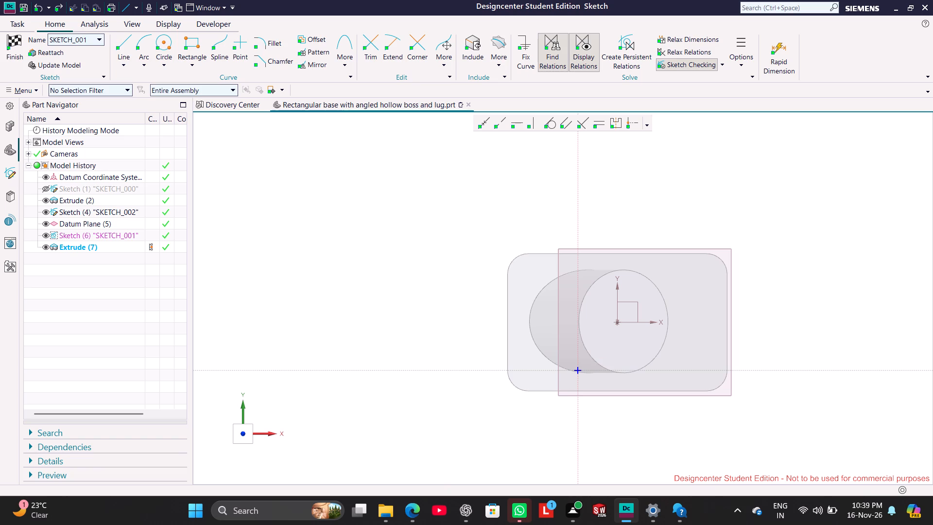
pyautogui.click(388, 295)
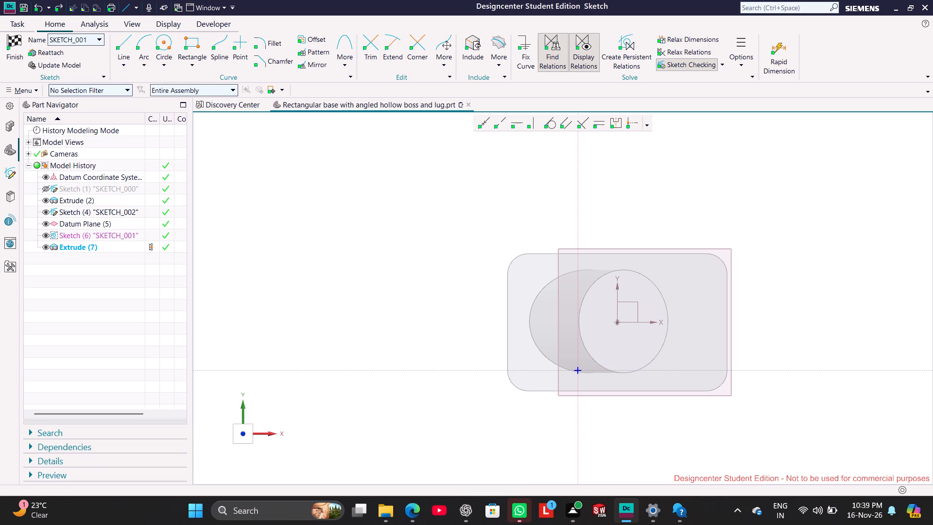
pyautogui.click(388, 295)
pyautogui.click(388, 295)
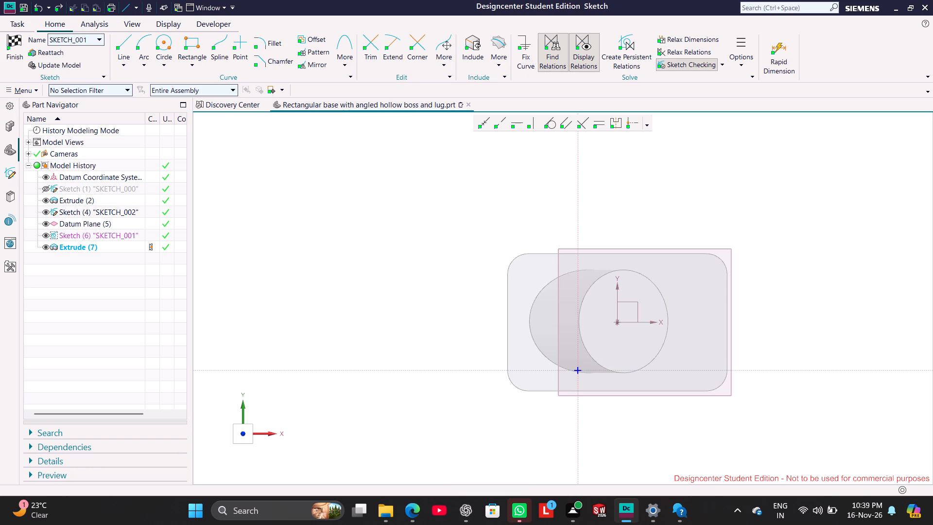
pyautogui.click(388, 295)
# Sketch a circle about 100 mm in diameter centred on the sketch origin of the inclined plane.
pyautogui.click(162, 39)
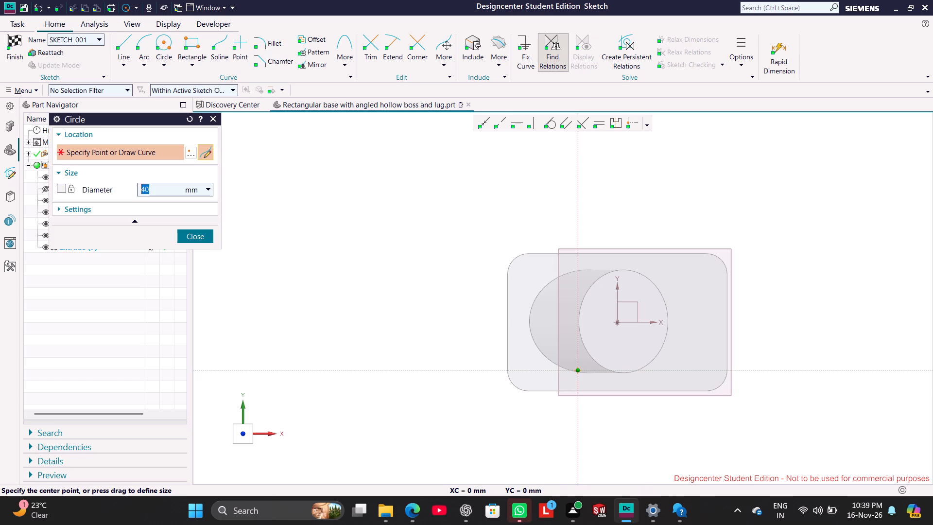
pyautogui.click(581, 368)
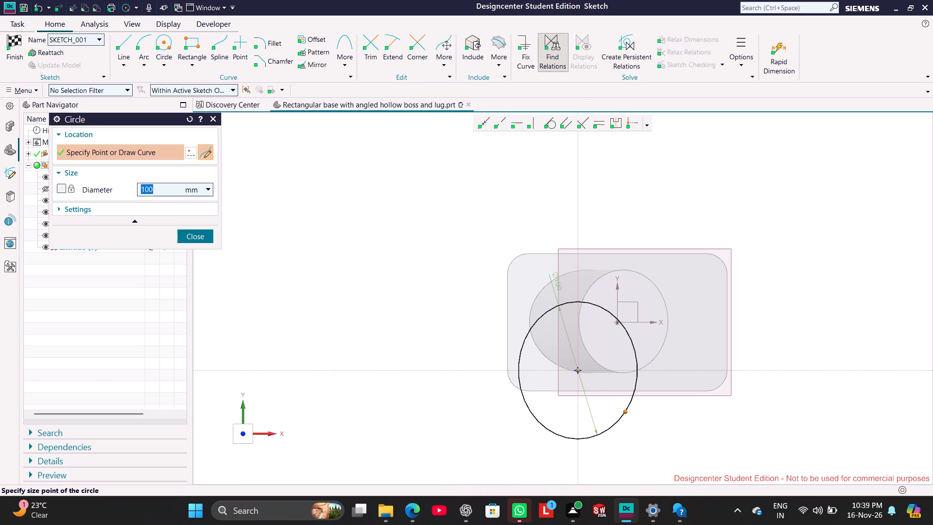
pyautogui.click(623, 410)
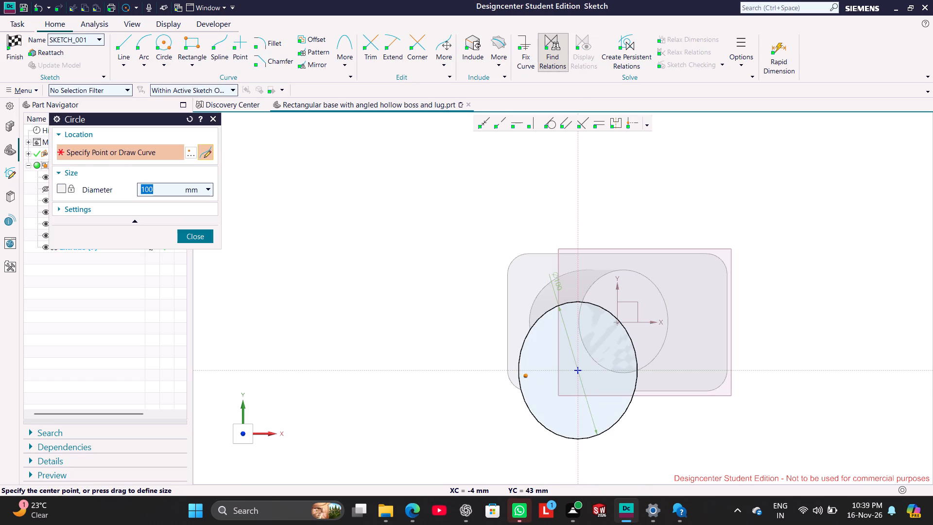
pyautogui.click(184, 235)
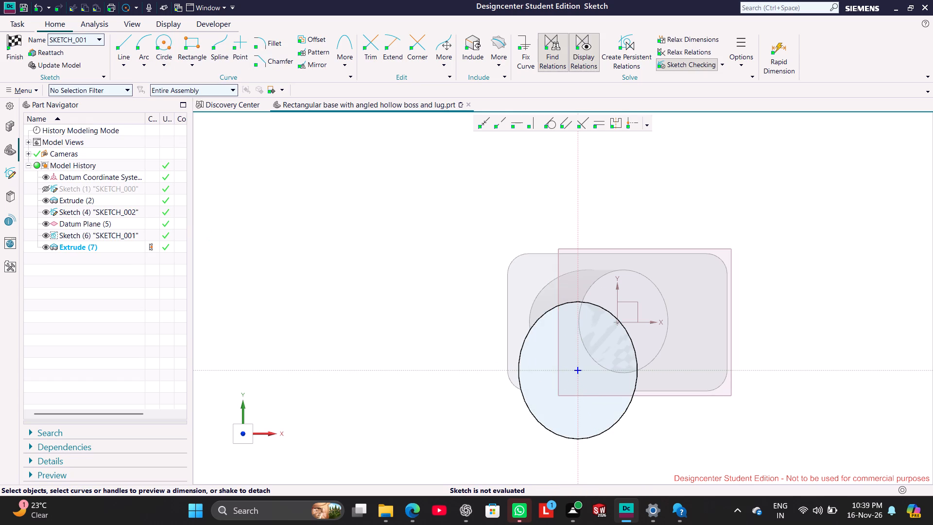
pyautogui.click(540, 315)
pyautogui.click(462, 266)
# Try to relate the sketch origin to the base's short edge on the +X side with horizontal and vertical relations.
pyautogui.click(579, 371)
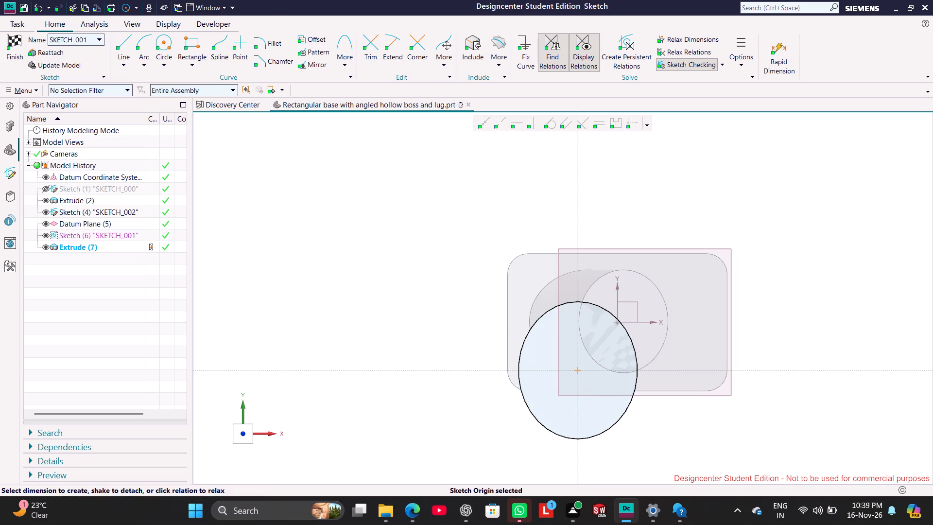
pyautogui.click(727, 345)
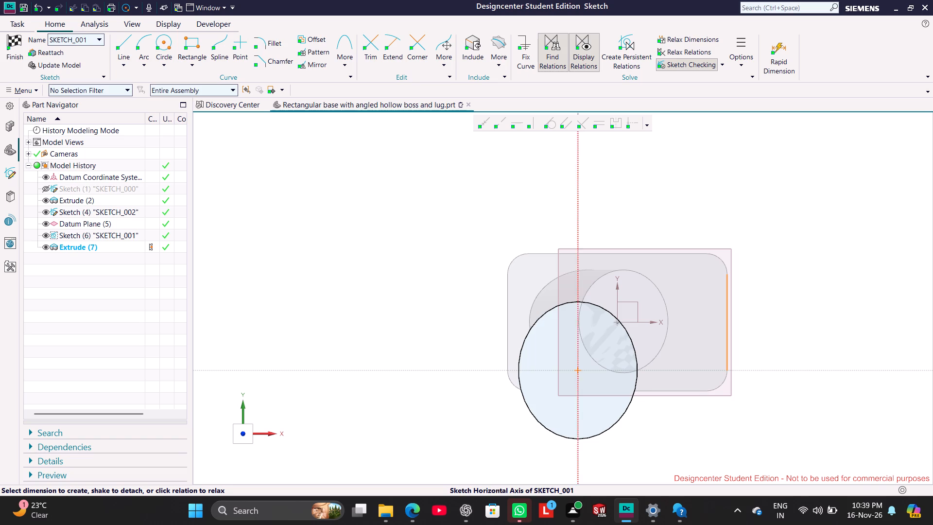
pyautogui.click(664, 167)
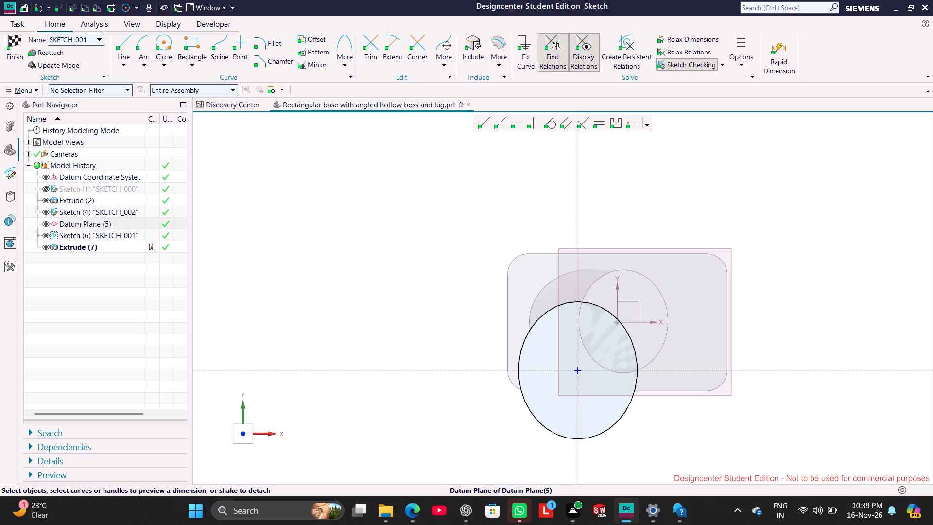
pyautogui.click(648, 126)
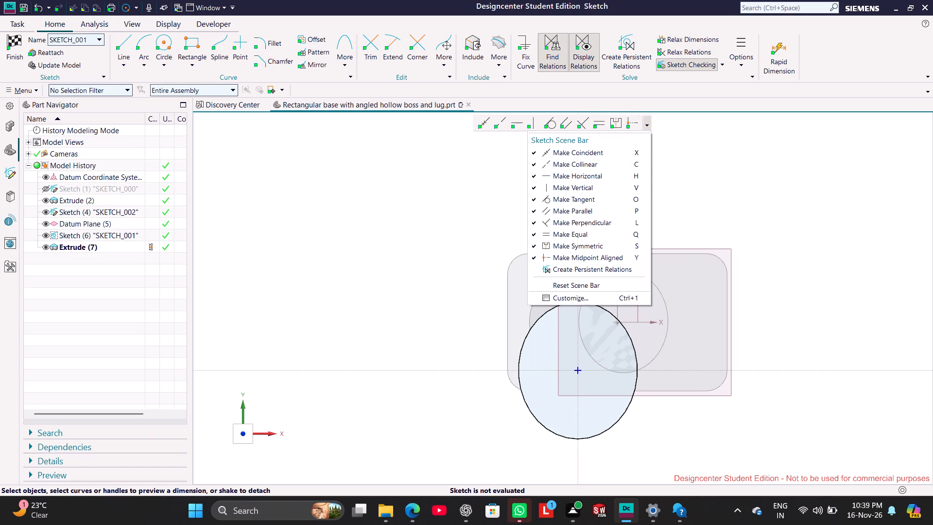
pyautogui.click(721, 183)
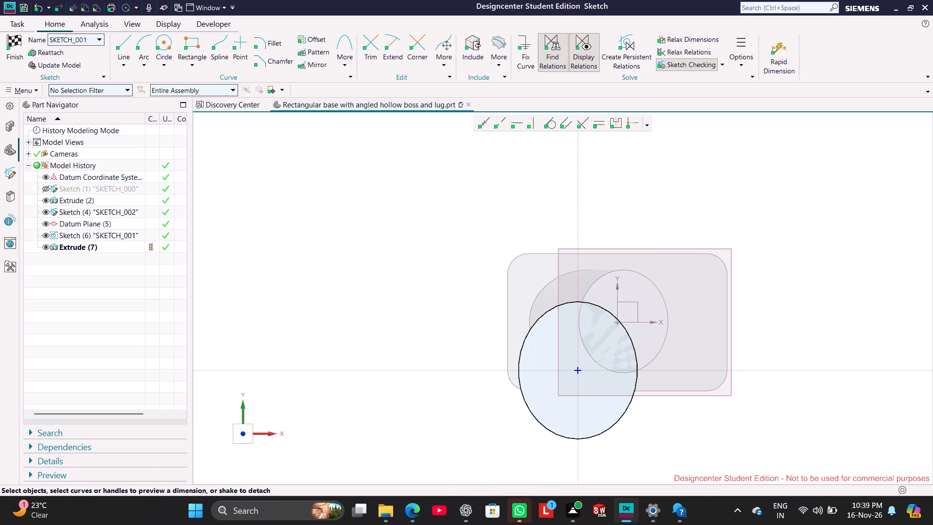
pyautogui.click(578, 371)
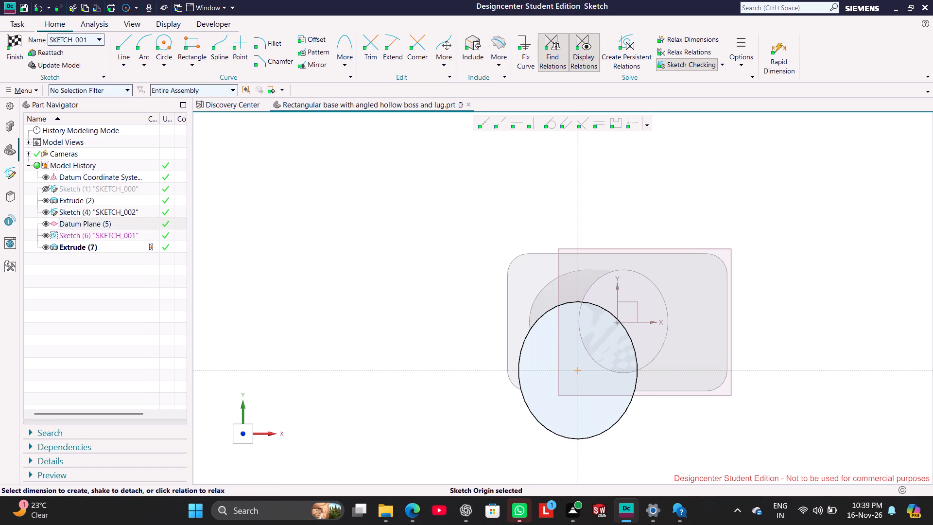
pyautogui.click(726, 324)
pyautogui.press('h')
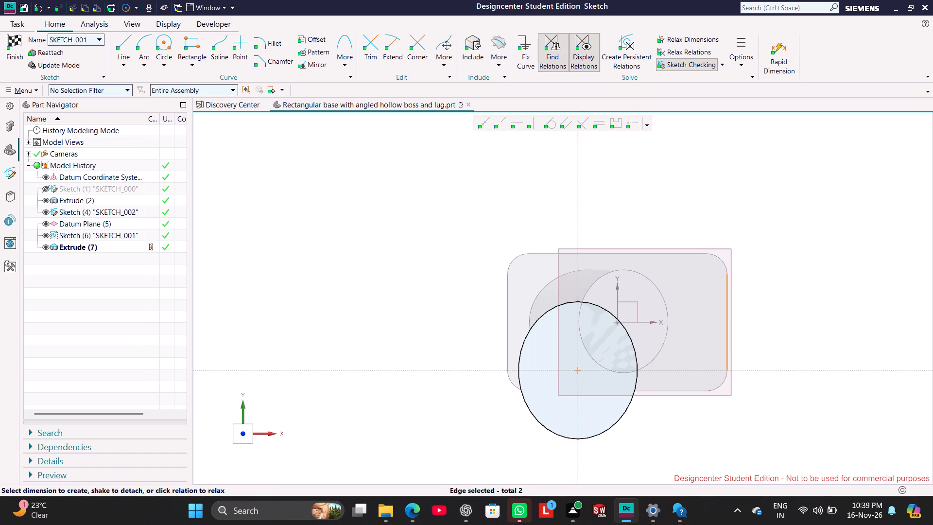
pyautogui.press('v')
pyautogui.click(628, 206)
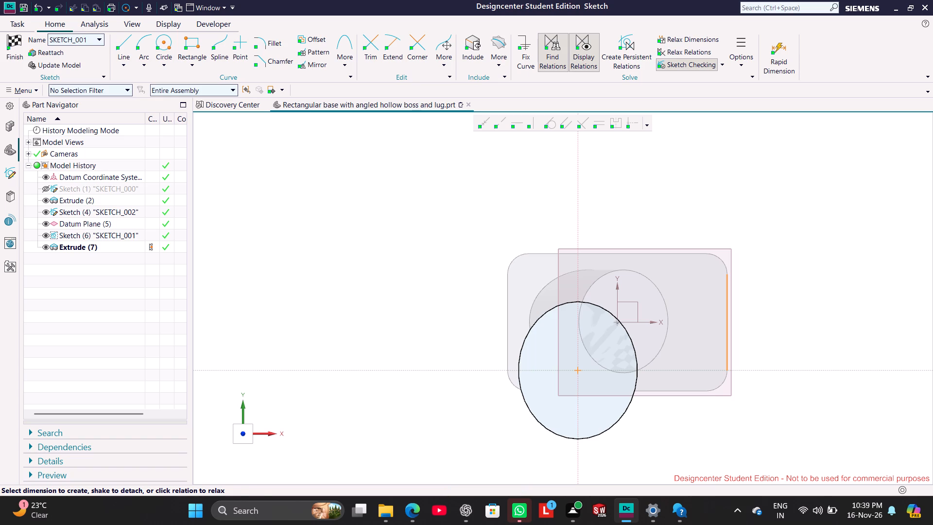
# Sketch a horizontal line about 126 mm long from the sketch origin to the base's short edge on the +X side.
pyautogui.click(125, 51)
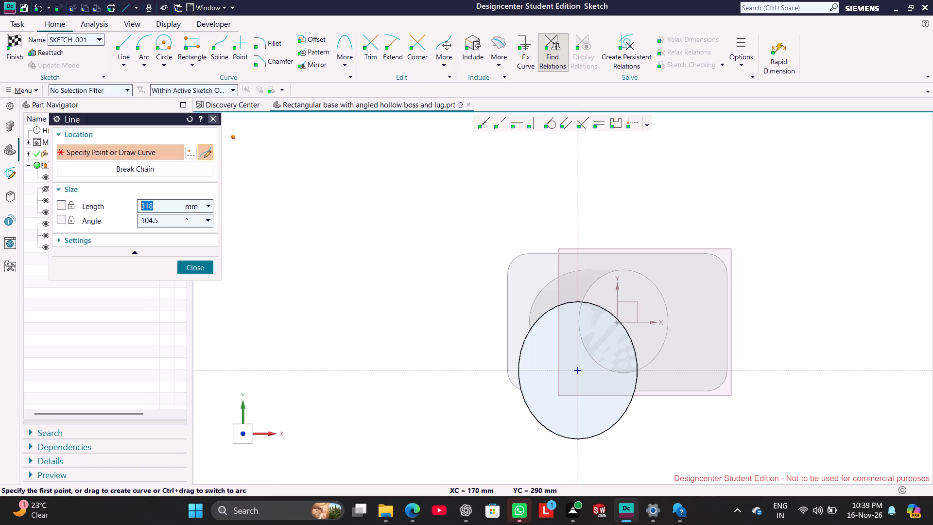
pyautogui.click(577, 371)
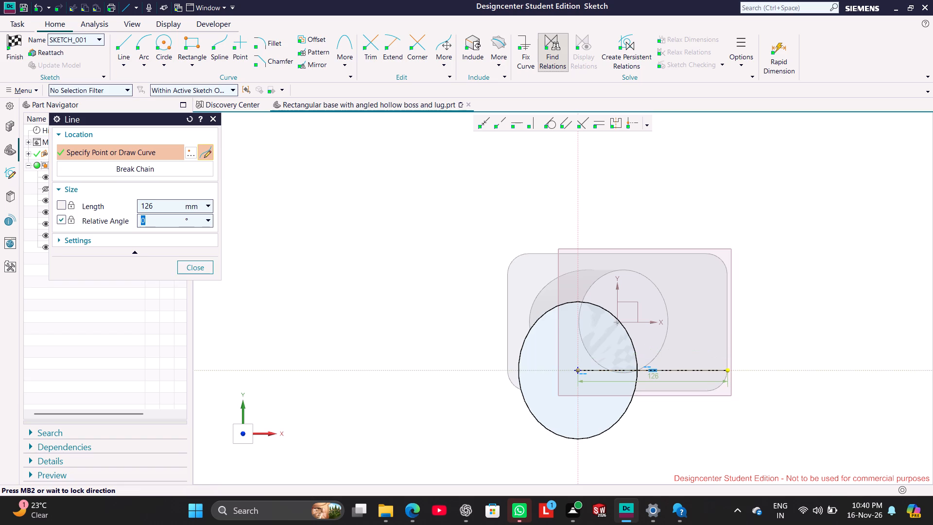
pyautogui.click(727, 364)
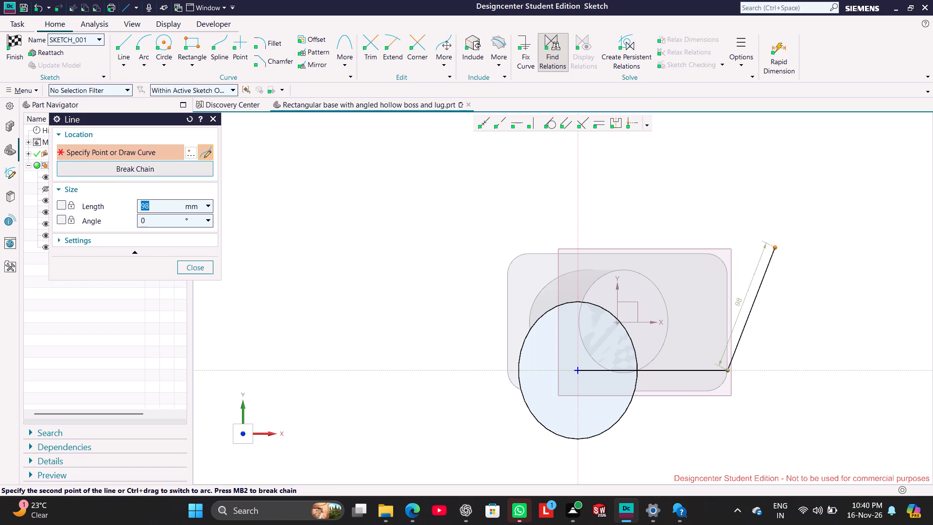
pyautogui.rightClick(800, 227)
pyautogui.click(451, 202)
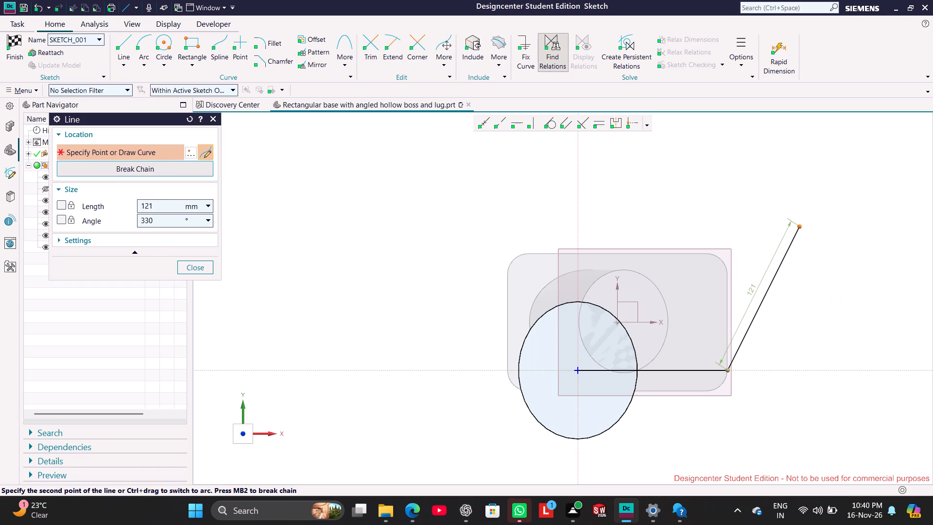
pyautogui.click(204, 267)
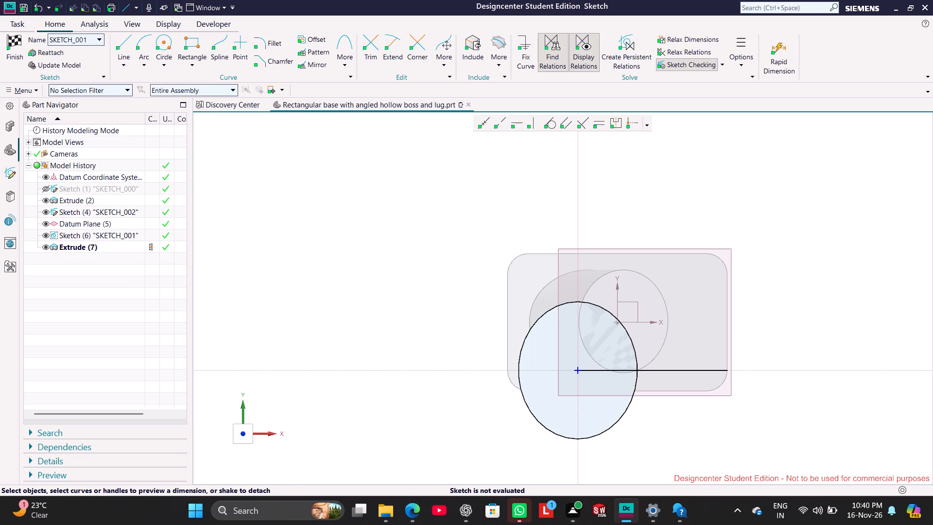
# Set the horizontal line's length to 100 mm, scaling the entire sketch with it.
pyautogui.click(716, 370)
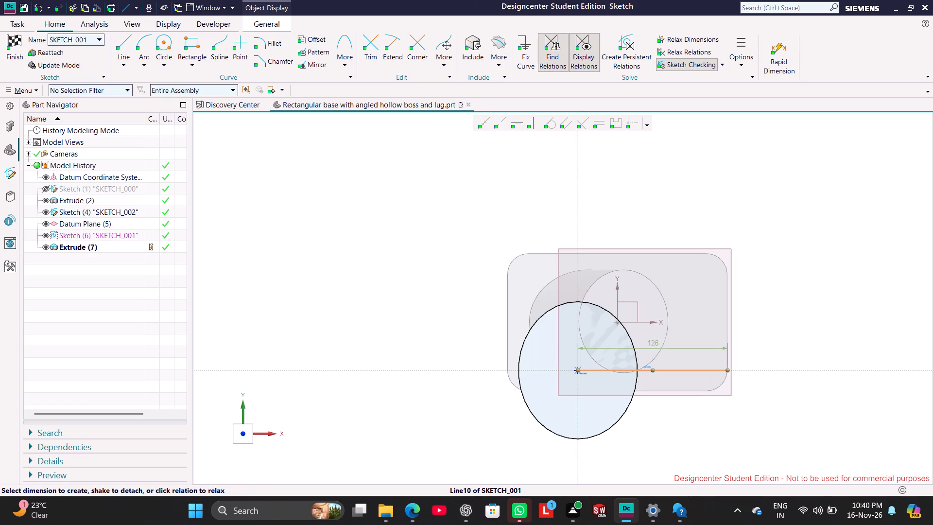
pyautogui.doubleClick(657, 343)
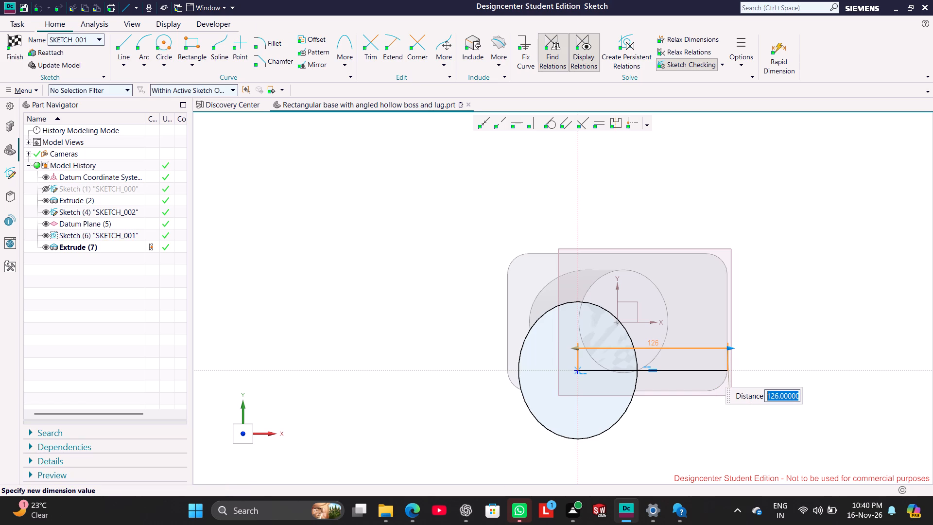
pyautogui.write('100')
pyautogui.press('Return')
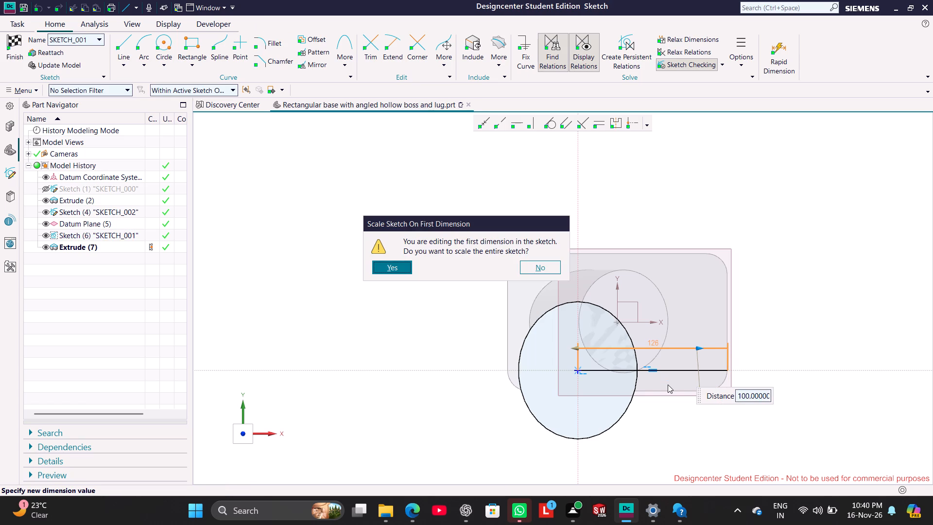
pyautogui.click(398, 262)
pyautogui.click(400, 321)
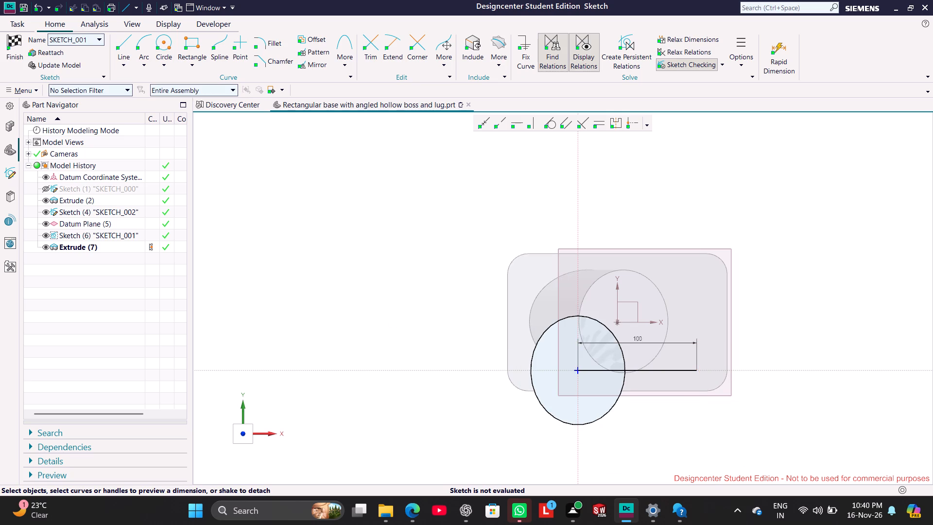
# Make the free end point of the 100 mm line coincident with the base's short edge on the +X side.
pyautogui.keyDown('ctrl'); pyautogui.click(696, 371); pyautogui.keyUp('ctrl')
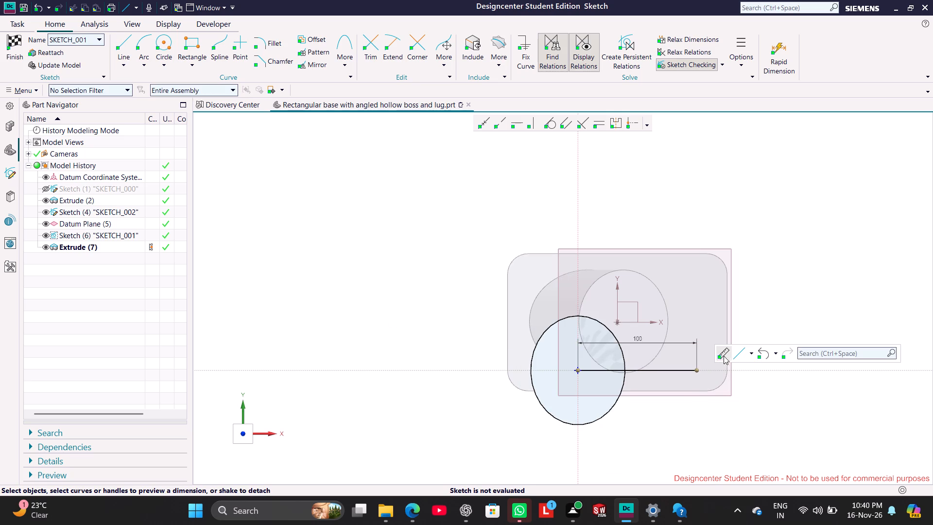
pyautogui.click(794, 265)
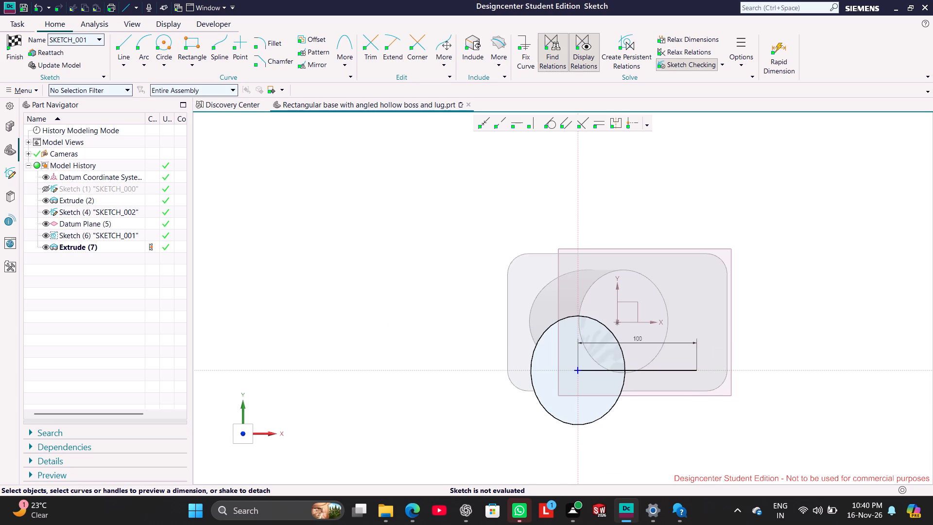
pyautogui.click(727, 333)
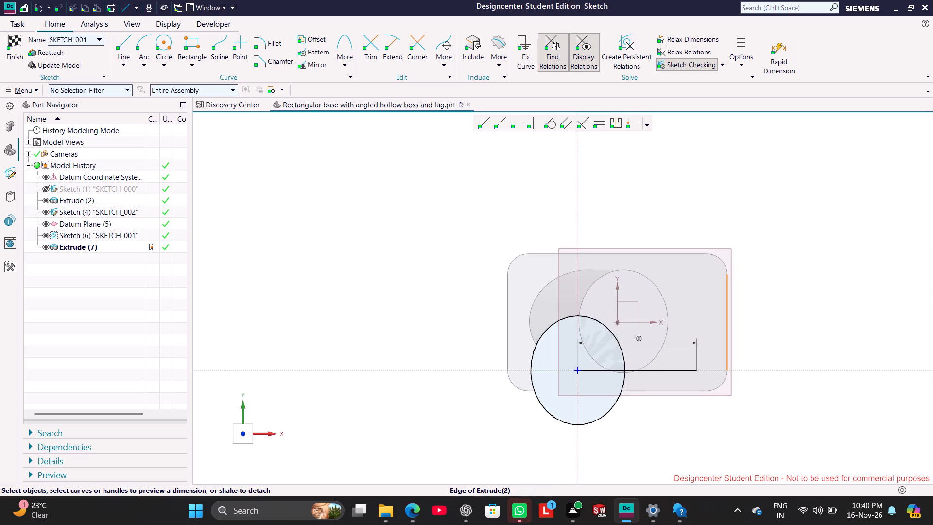
pyautogui.click(697, 371)
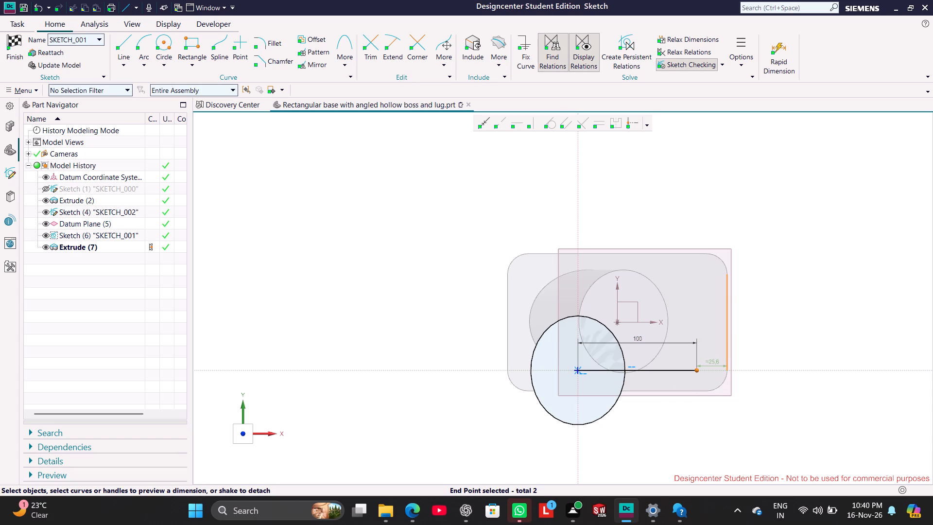
pyautogui.click(484, 123)
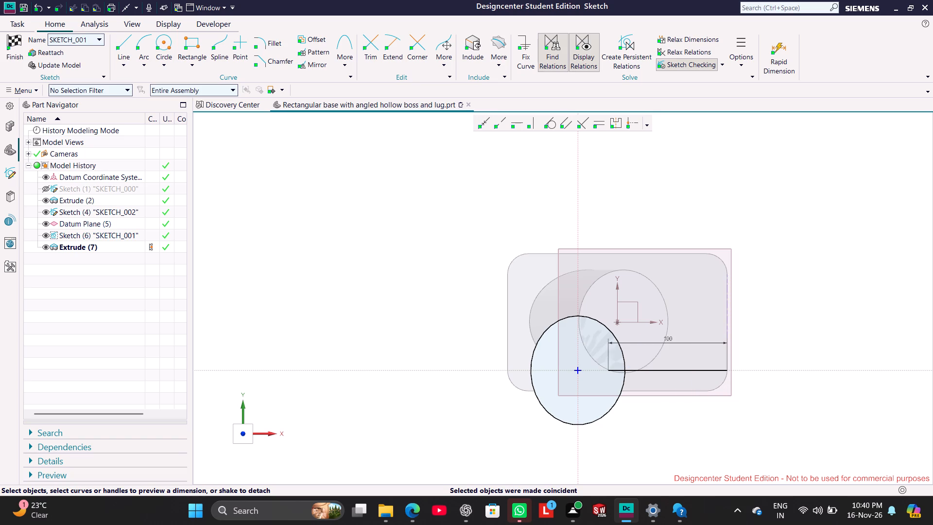
pyautogui.click(411, 256)
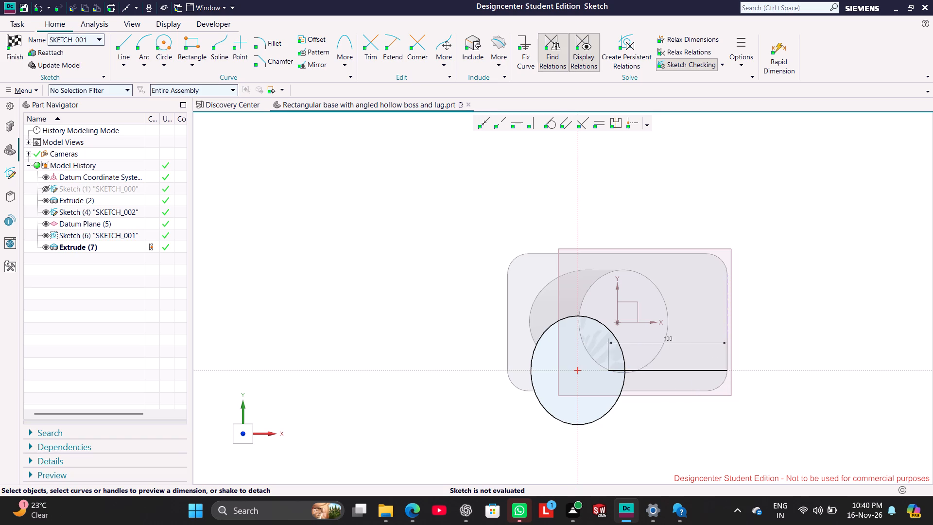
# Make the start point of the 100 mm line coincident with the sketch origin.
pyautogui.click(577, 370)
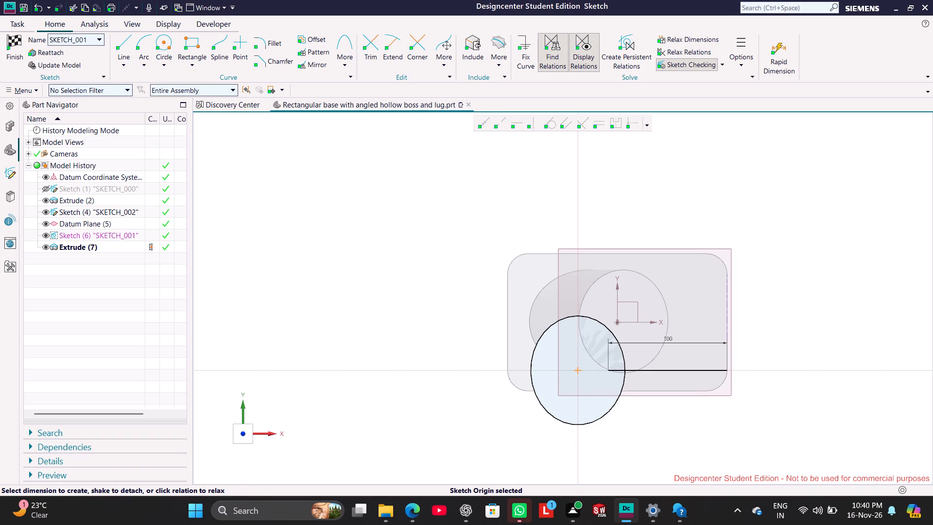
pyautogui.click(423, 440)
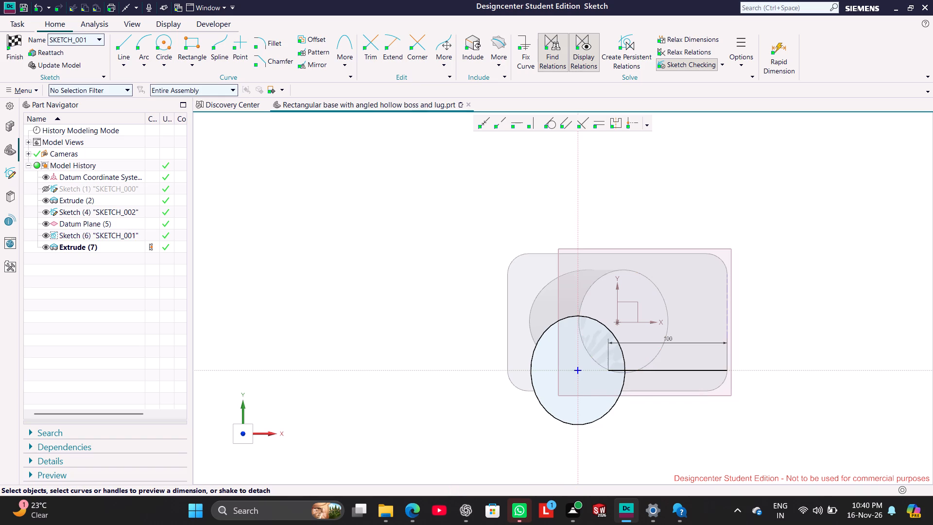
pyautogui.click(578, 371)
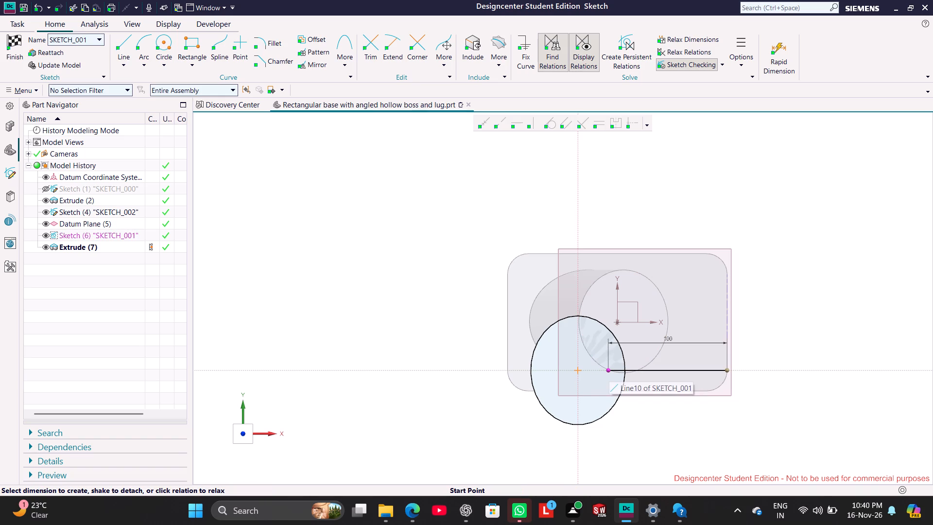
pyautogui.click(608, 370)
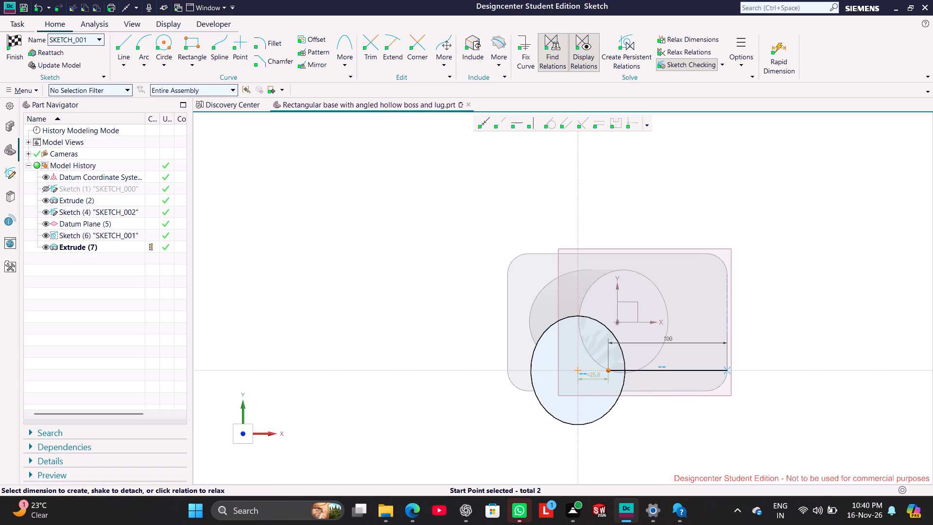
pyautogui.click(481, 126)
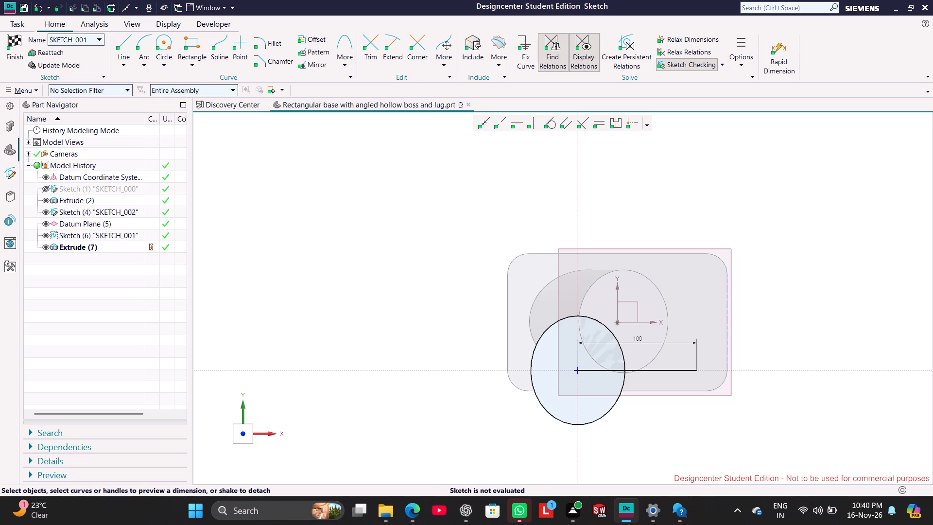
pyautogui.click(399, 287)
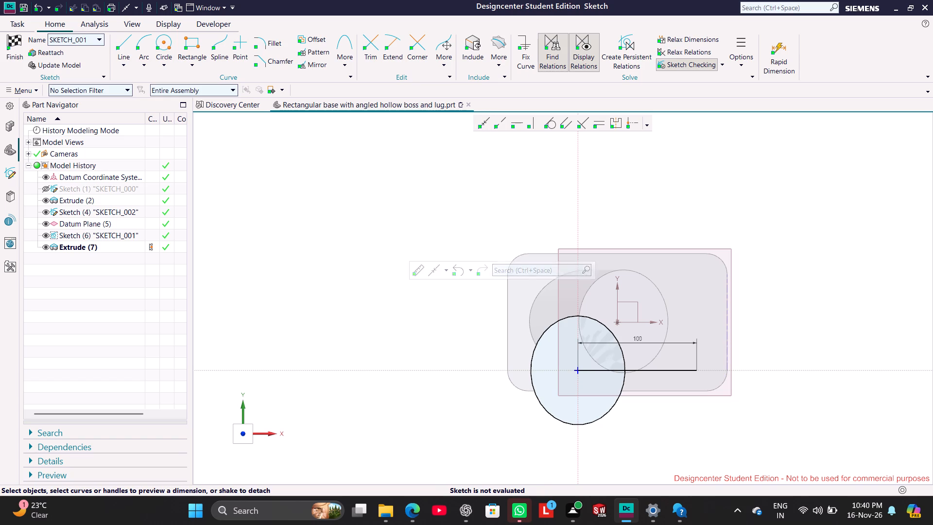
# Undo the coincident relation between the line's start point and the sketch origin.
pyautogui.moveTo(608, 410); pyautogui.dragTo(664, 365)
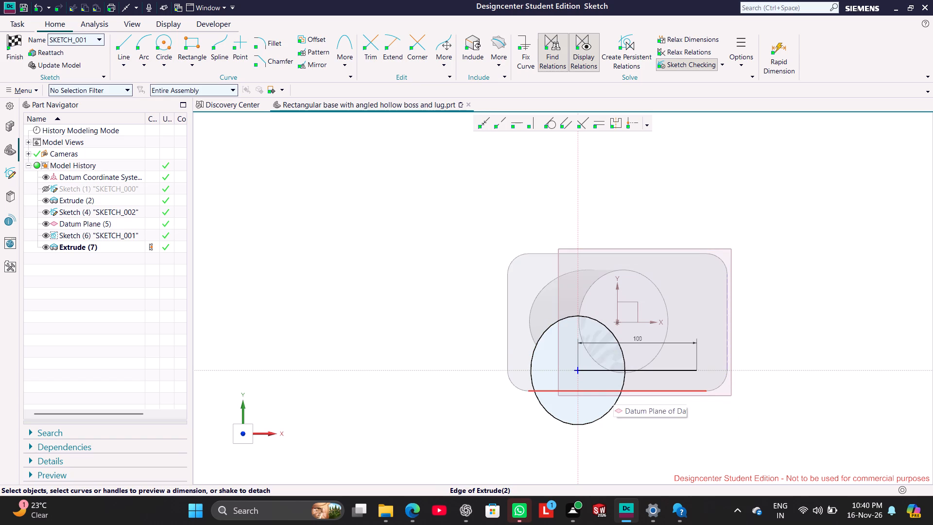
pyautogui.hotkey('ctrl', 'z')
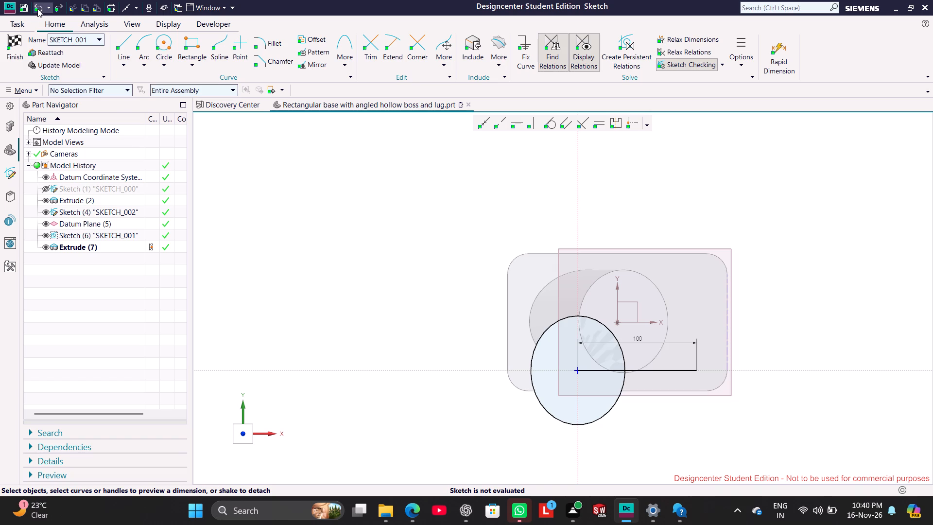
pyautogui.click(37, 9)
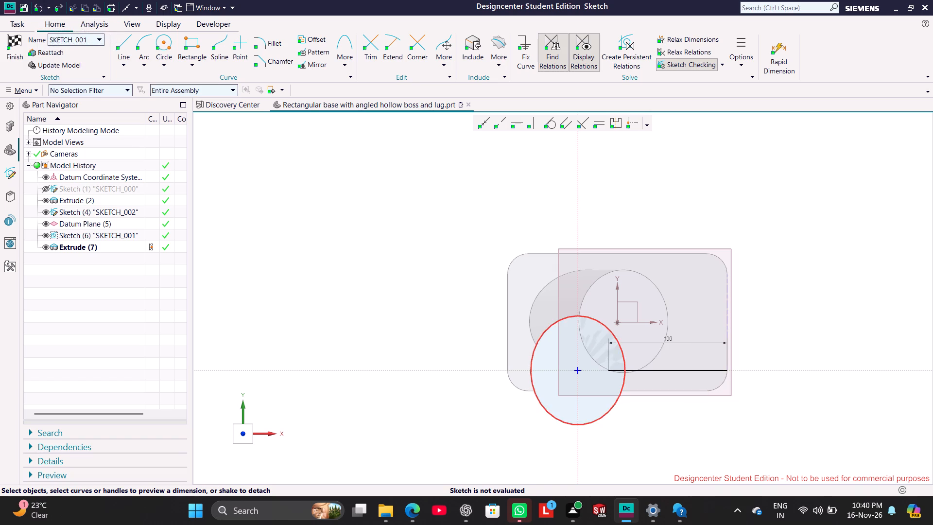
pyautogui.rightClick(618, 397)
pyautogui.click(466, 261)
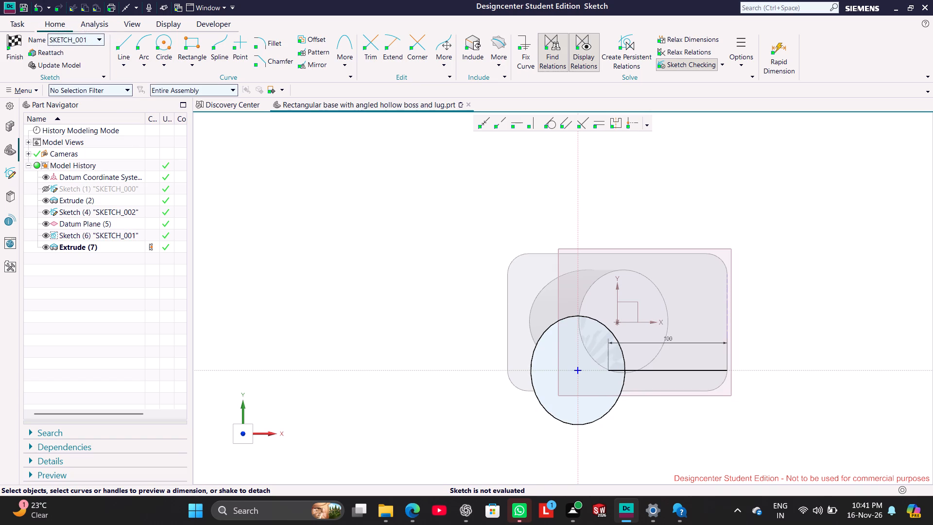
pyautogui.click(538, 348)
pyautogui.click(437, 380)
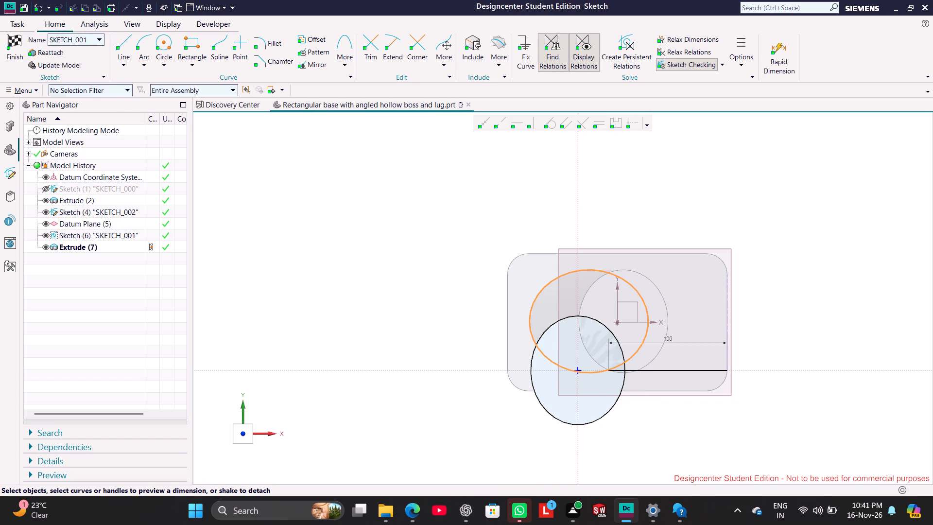
# Delete the circle centred on the sketch origin.
pyautogui.click(760, 182)
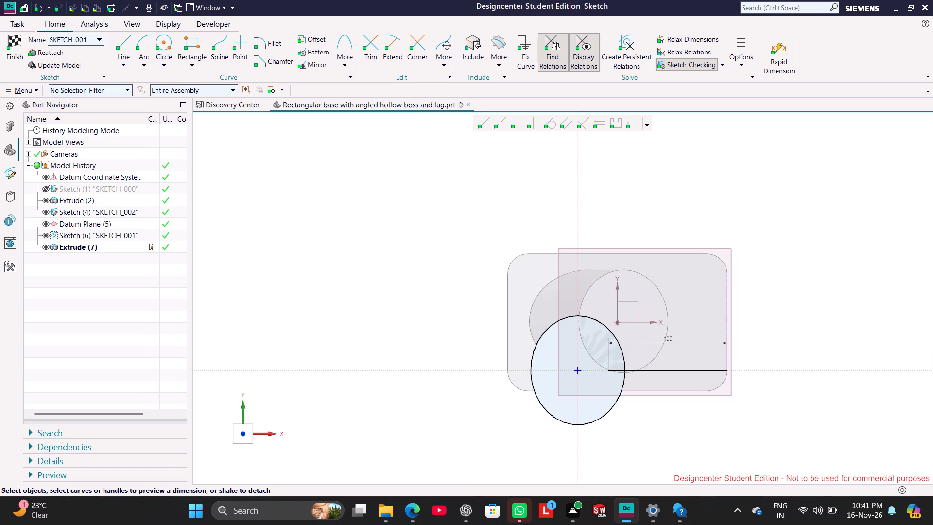
pyautogui.click(607, 414)
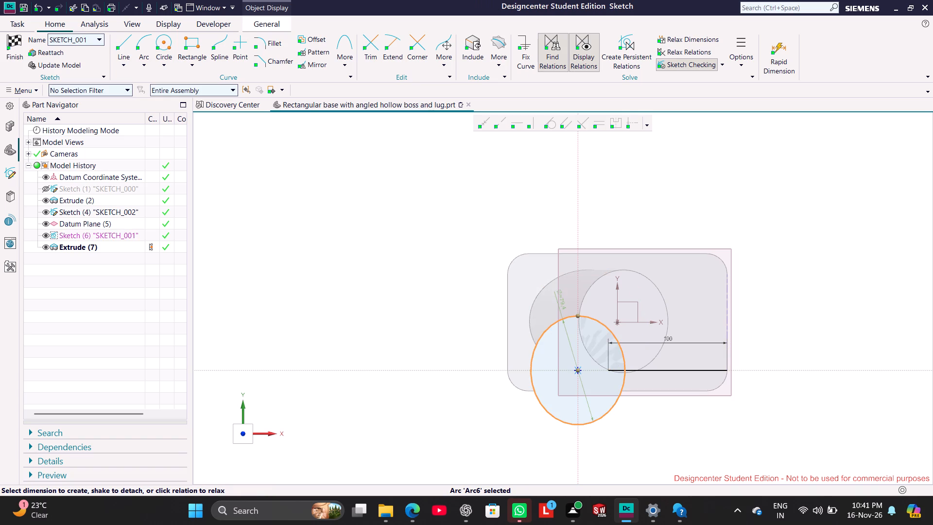
pyautogui.press('Delete')
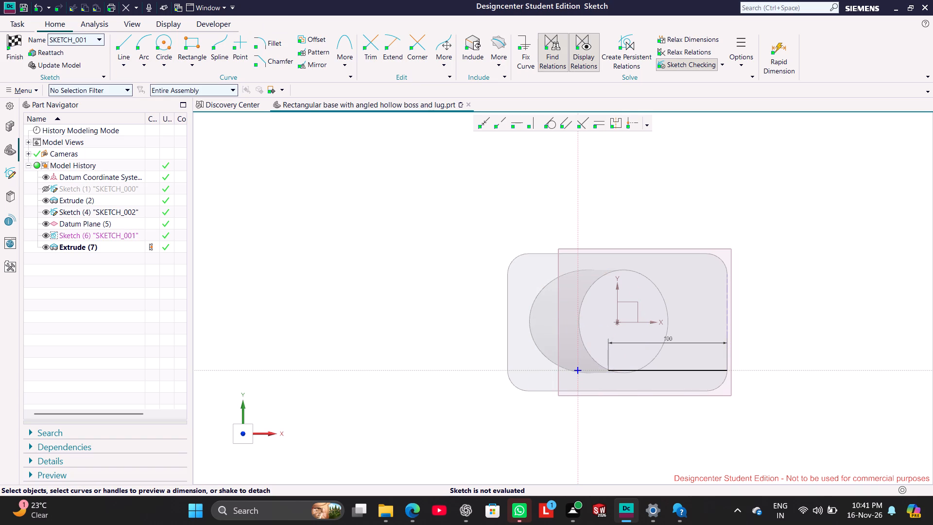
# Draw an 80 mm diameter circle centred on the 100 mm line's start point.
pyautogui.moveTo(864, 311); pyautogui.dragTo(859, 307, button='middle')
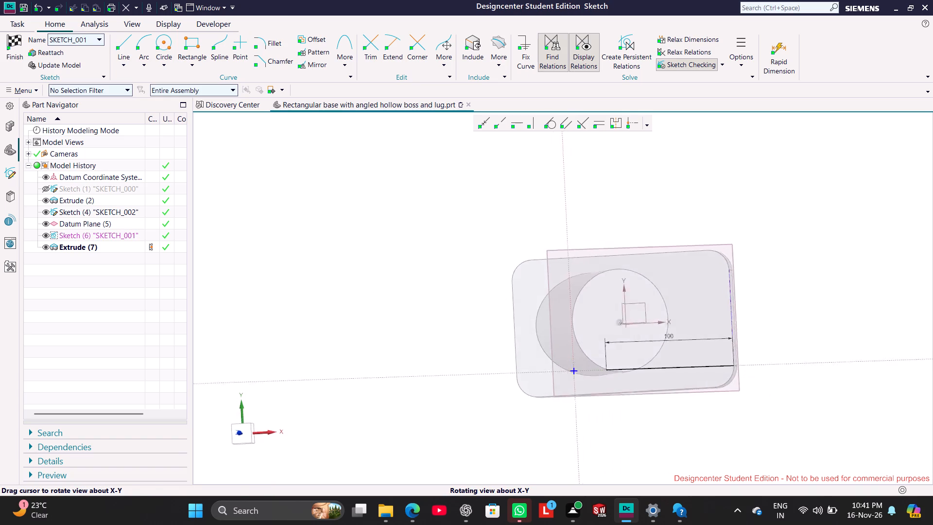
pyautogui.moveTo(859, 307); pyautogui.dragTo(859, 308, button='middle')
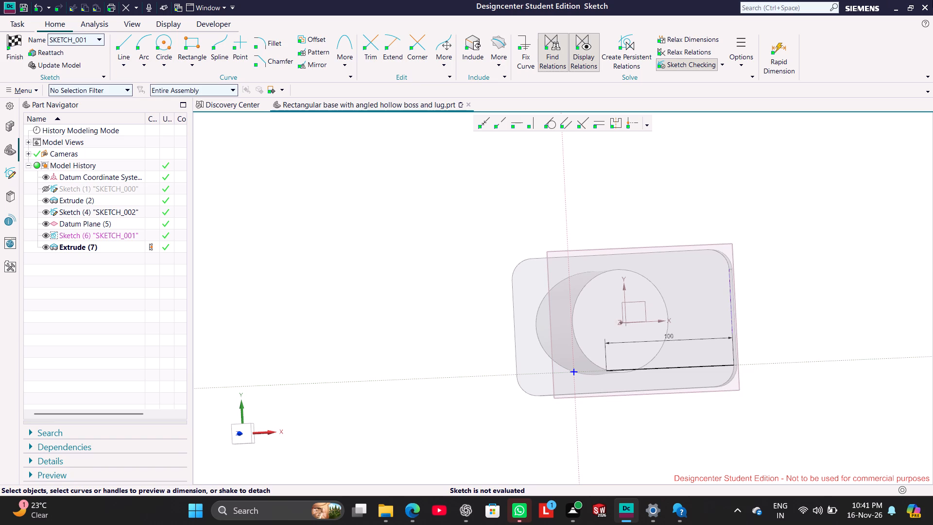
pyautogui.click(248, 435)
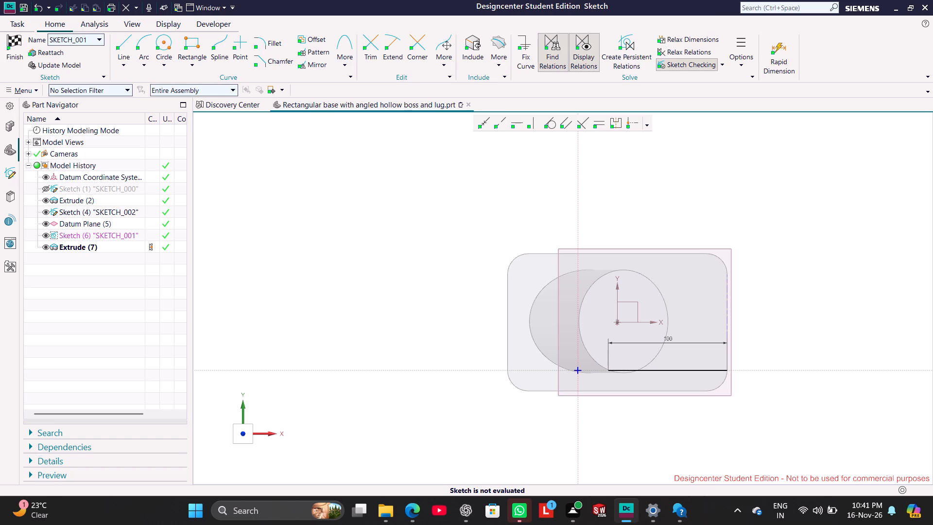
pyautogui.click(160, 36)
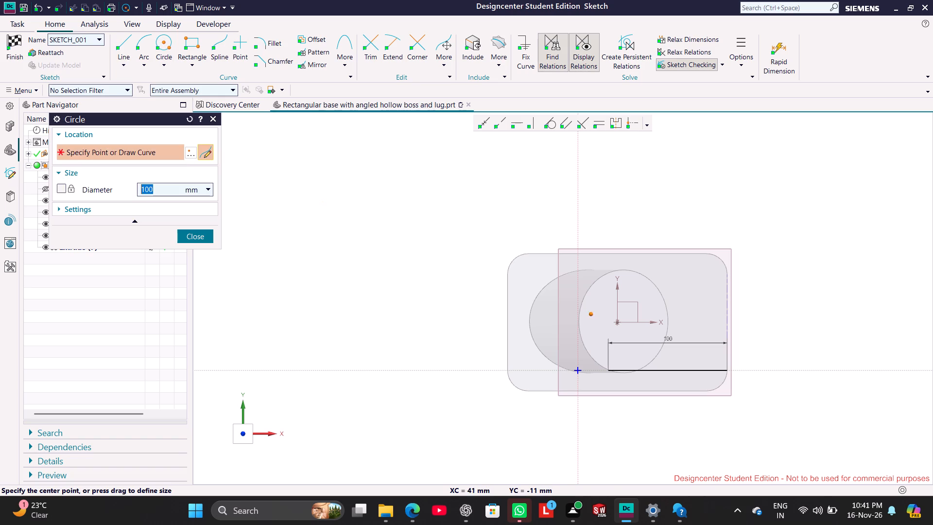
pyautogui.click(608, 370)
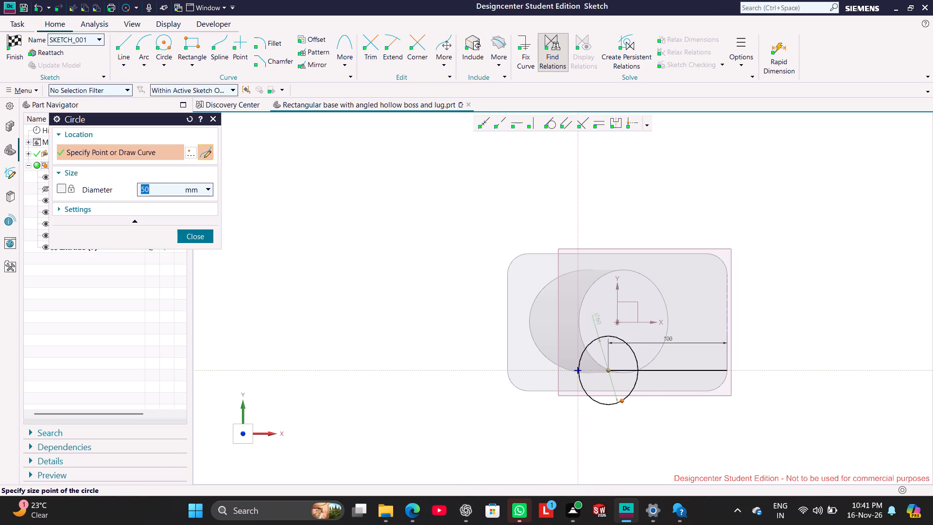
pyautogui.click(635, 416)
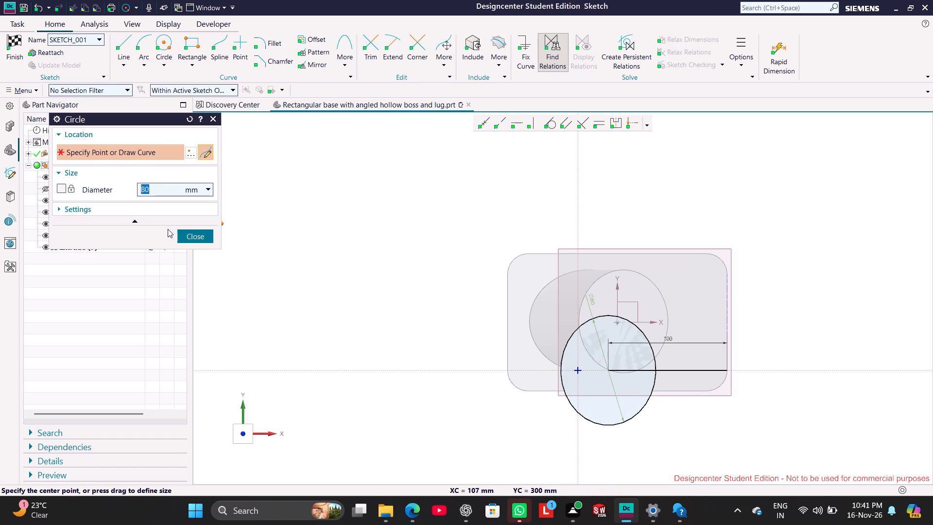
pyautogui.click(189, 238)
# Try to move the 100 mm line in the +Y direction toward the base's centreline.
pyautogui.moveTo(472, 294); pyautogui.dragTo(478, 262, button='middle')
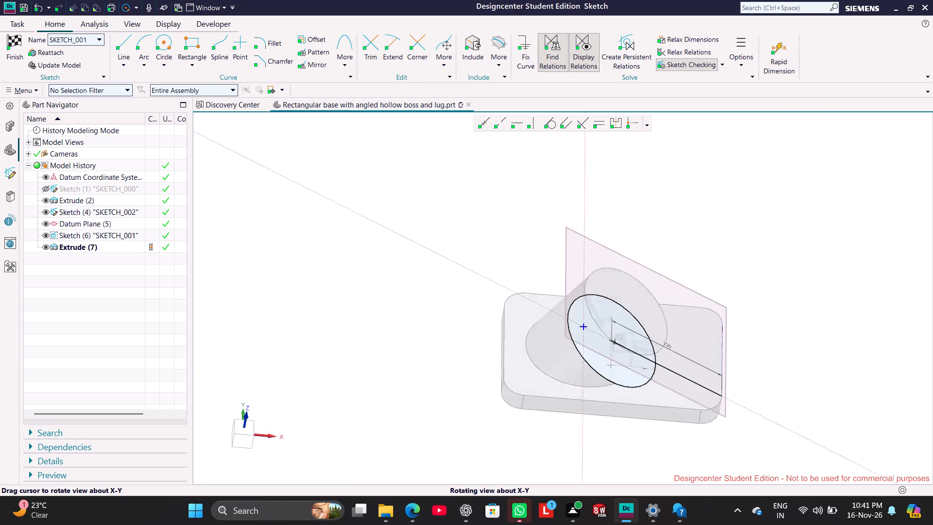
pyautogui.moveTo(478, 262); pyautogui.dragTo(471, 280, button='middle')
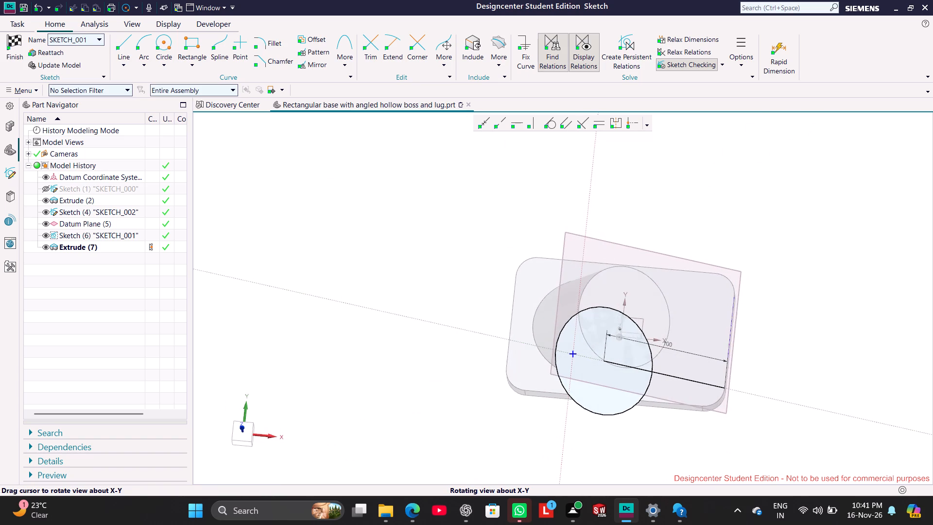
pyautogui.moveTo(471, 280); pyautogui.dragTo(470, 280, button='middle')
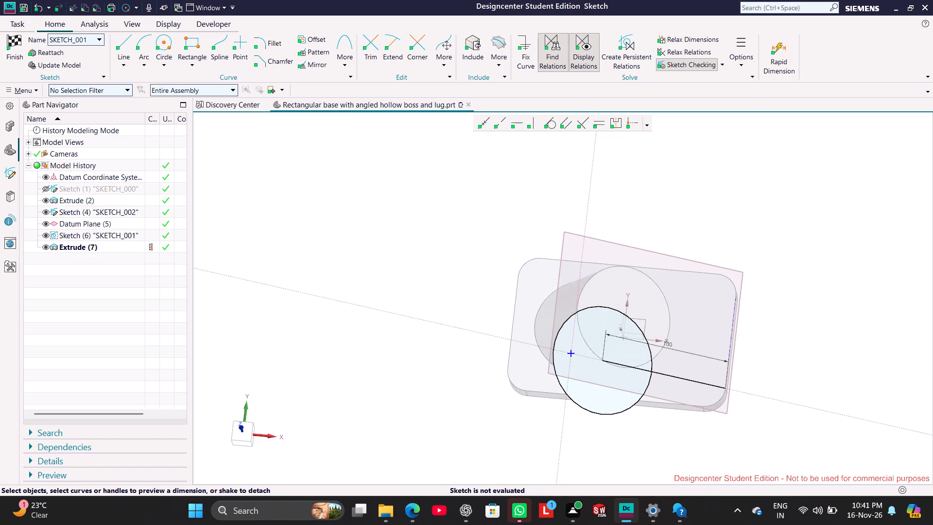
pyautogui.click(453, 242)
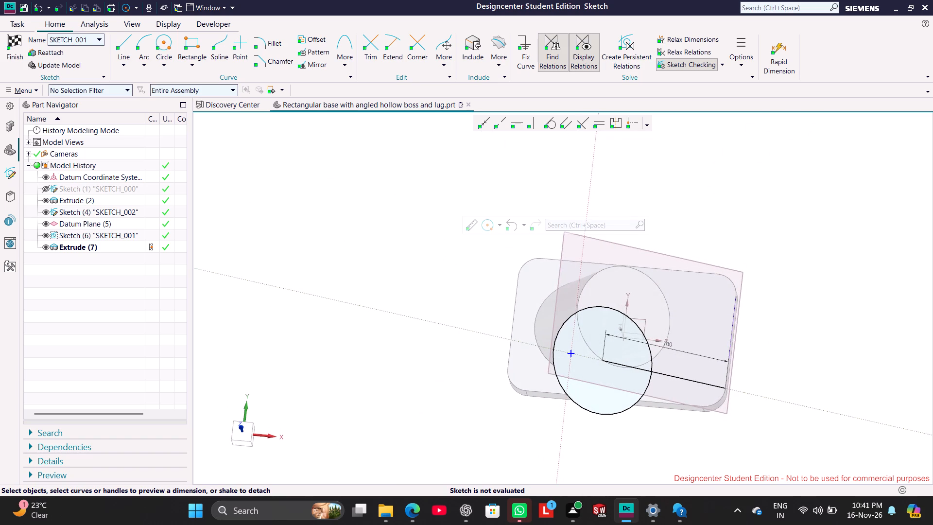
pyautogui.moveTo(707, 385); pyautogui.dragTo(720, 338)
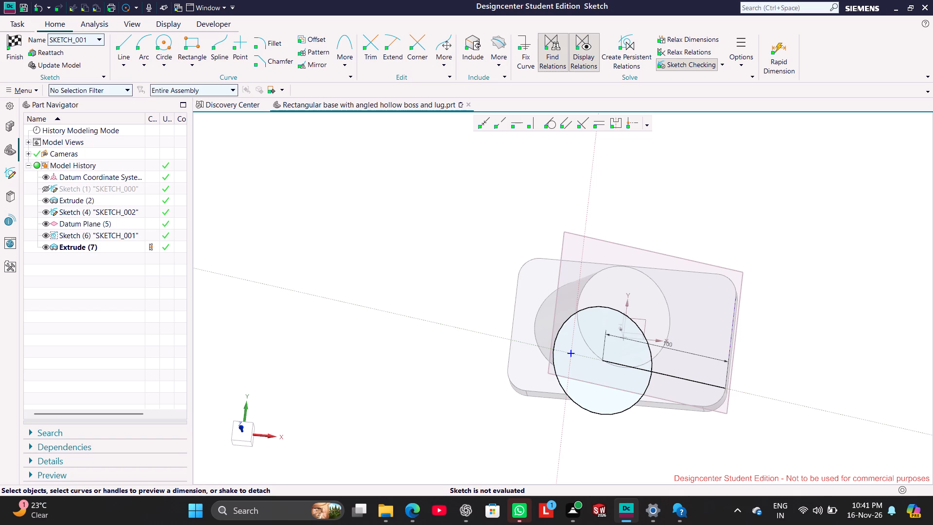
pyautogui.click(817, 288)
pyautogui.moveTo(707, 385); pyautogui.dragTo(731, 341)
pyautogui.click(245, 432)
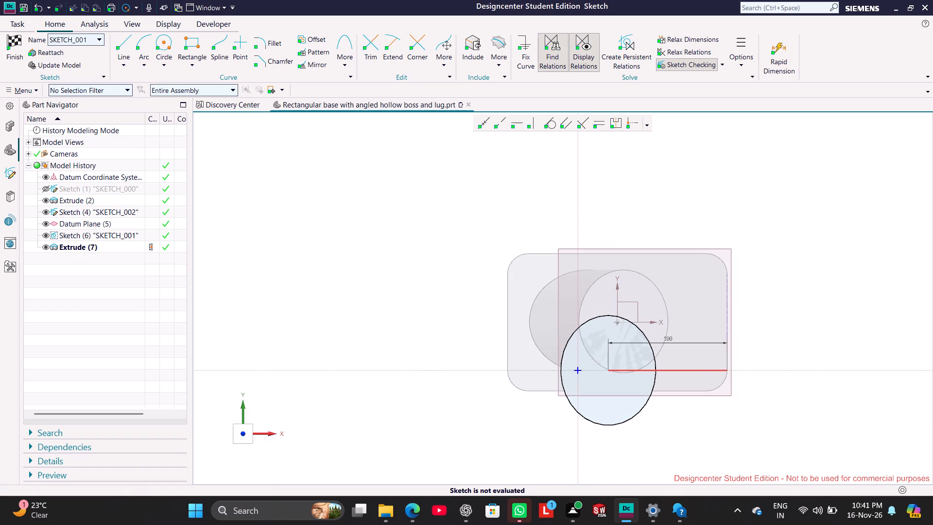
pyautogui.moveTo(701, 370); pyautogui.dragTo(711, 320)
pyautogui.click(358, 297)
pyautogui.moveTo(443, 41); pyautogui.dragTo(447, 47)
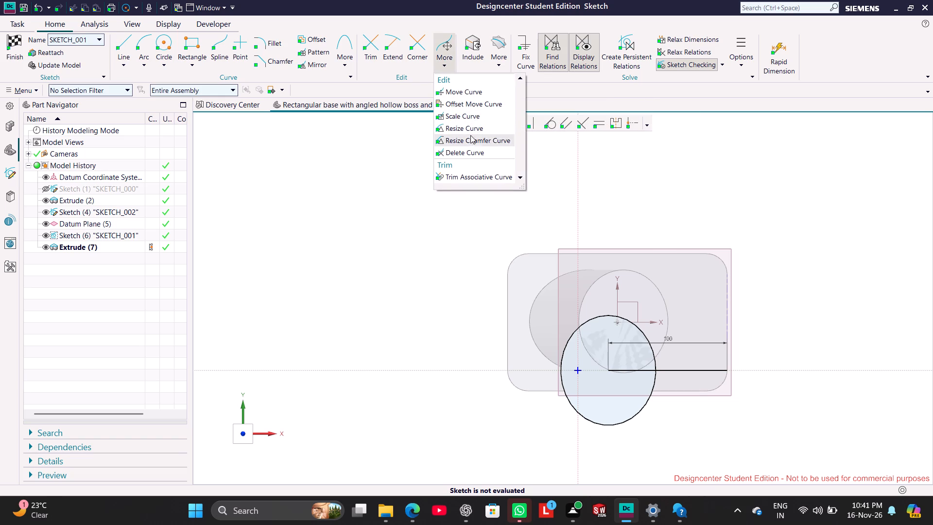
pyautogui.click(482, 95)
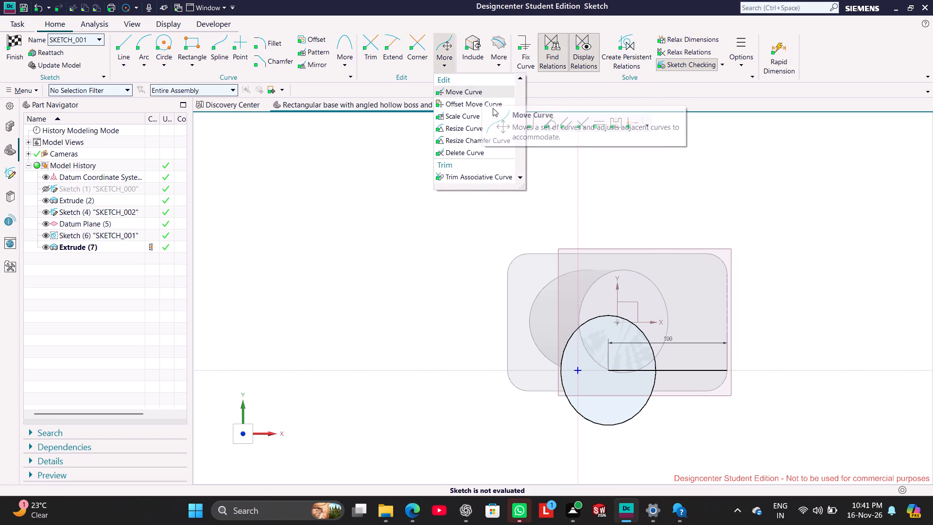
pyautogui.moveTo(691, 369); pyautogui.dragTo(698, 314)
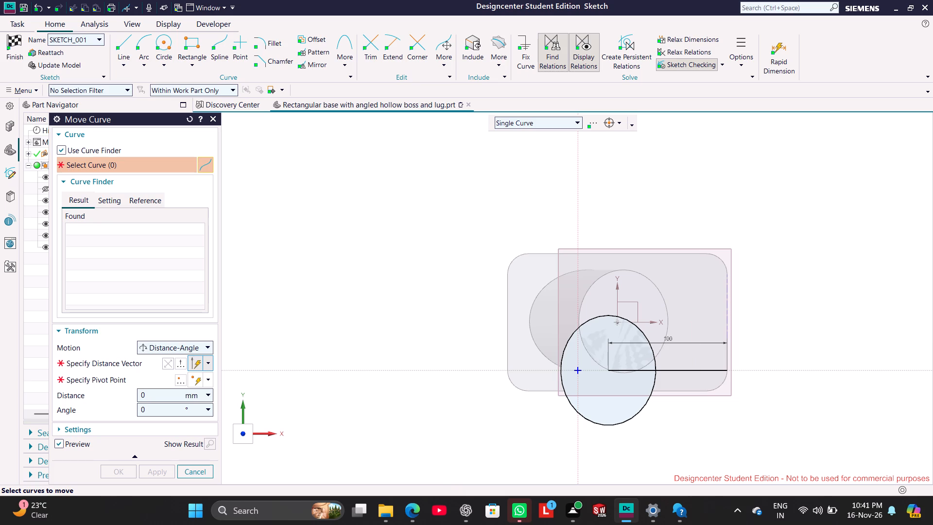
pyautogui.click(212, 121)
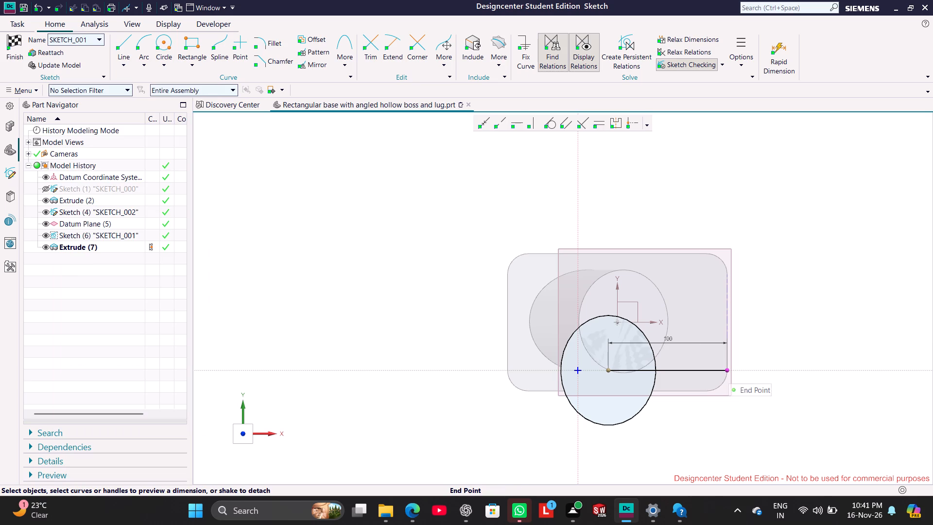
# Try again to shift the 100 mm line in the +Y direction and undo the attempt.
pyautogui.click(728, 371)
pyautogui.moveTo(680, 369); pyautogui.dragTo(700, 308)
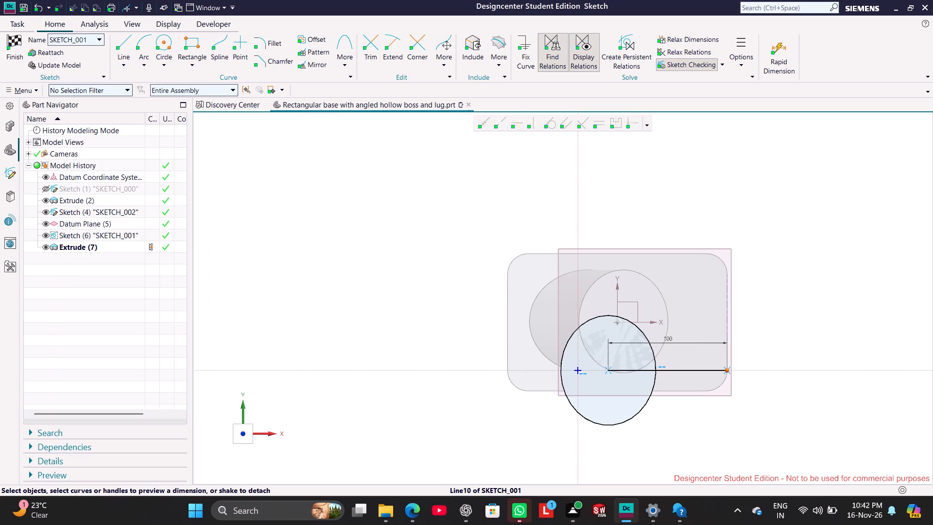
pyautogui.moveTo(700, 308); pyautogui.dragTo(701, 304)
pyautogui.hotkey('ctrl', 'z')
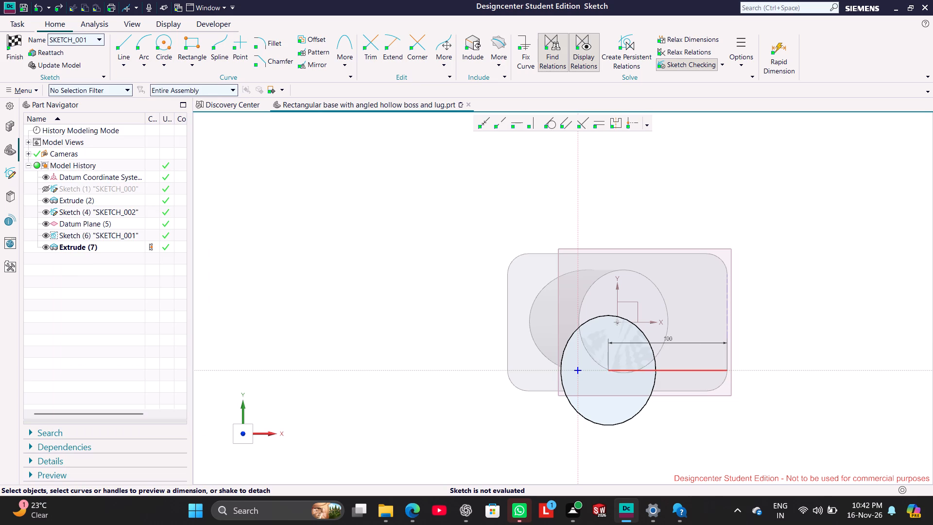
# Delete the 100 mm horizontal line.
pyautogui.rightClick(667, 368)
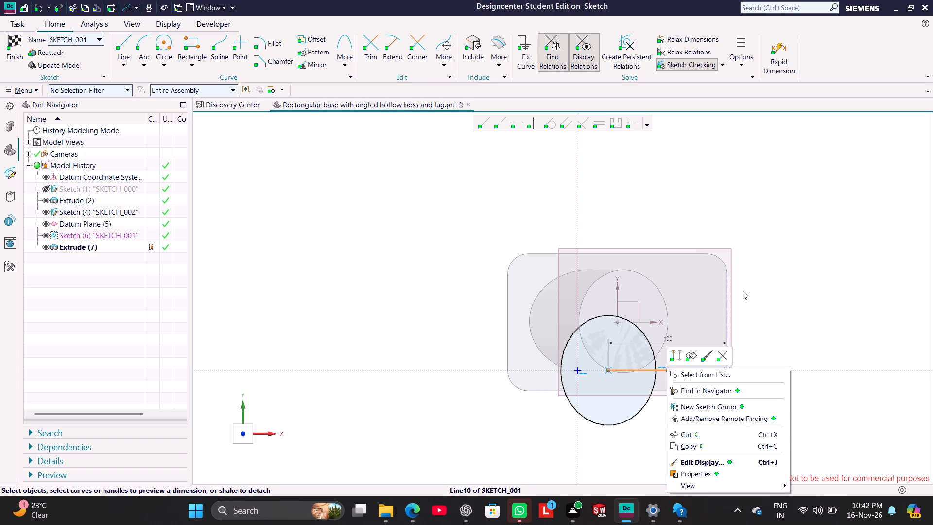
pyautogui.press('Delete')
pyautogui.click(798, 304)
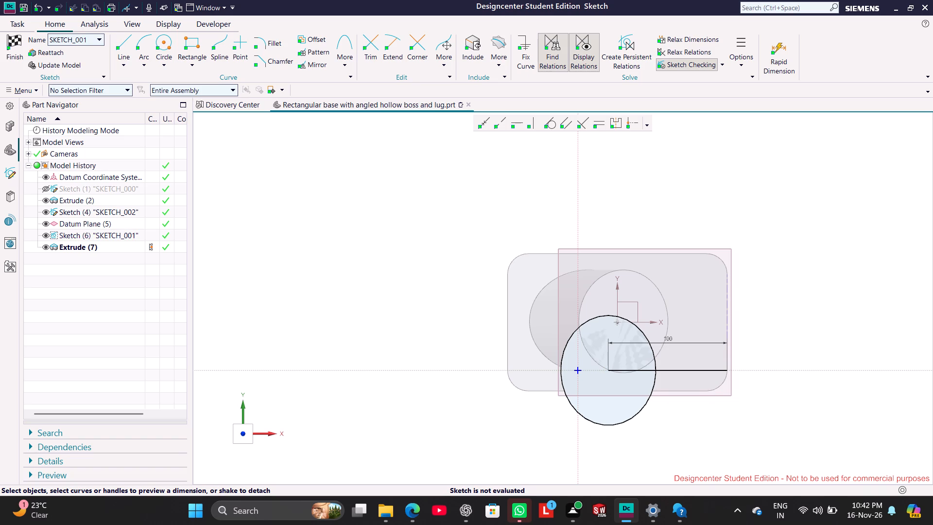
pyautogui.click(712, 369)
pyautogui.press('Delete')
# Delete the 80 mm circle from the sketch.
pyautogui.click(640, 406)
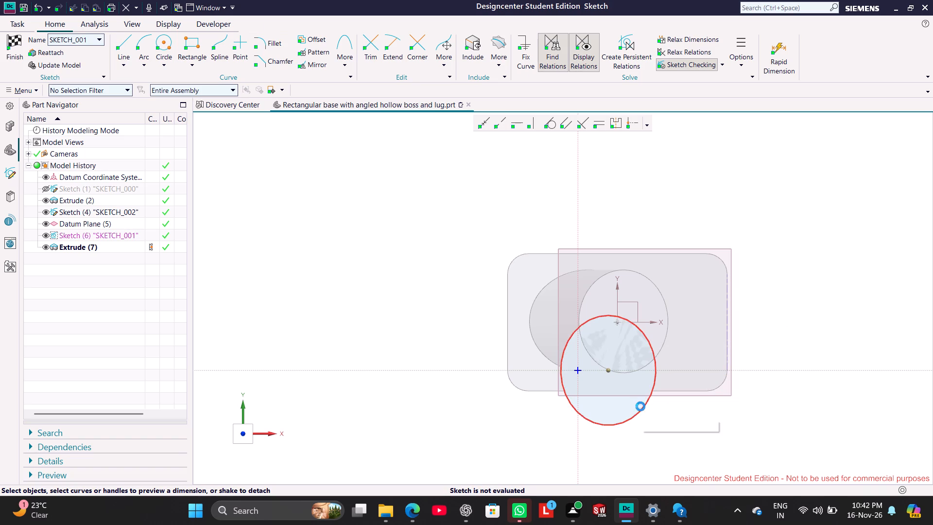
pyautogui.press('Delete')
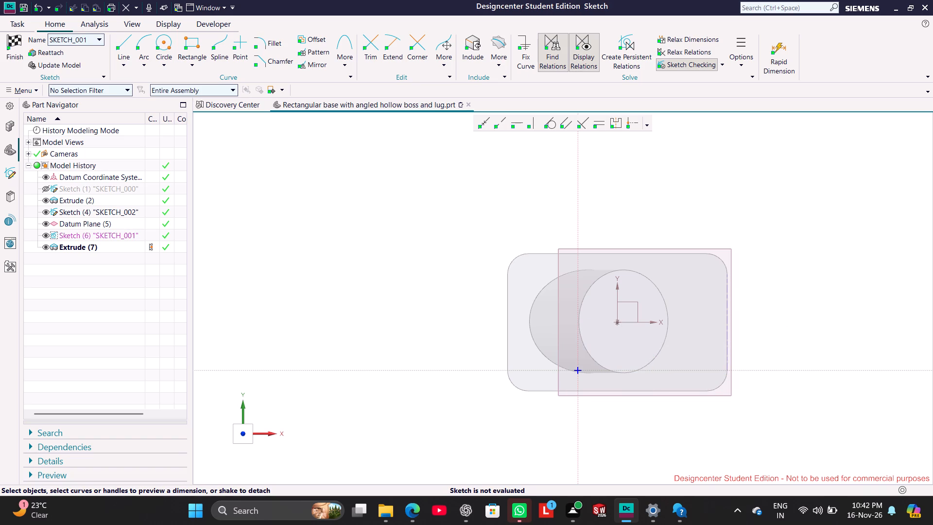
# Draw a horizontal line about 135 mm long from the base's short +X edge along the datum X axis.
pyautogui.click(132, 46)
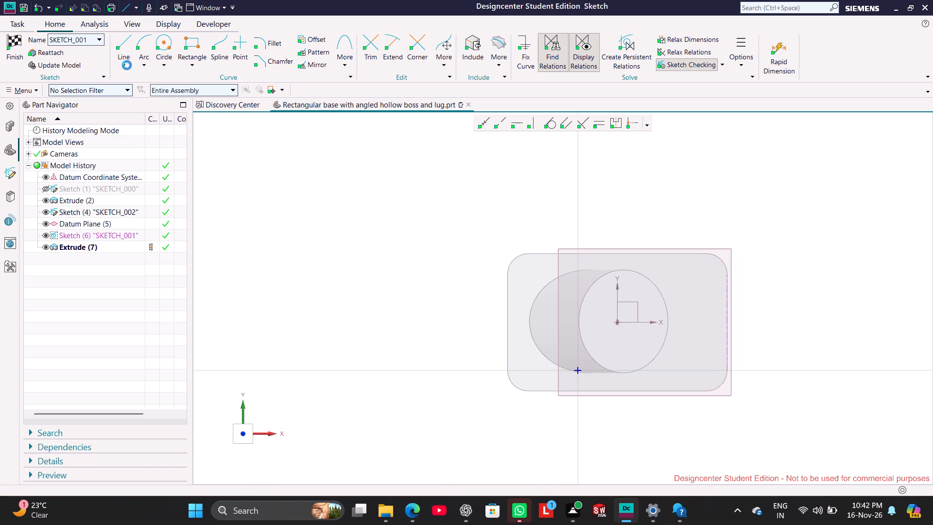
pyautogui.click(728, 322)
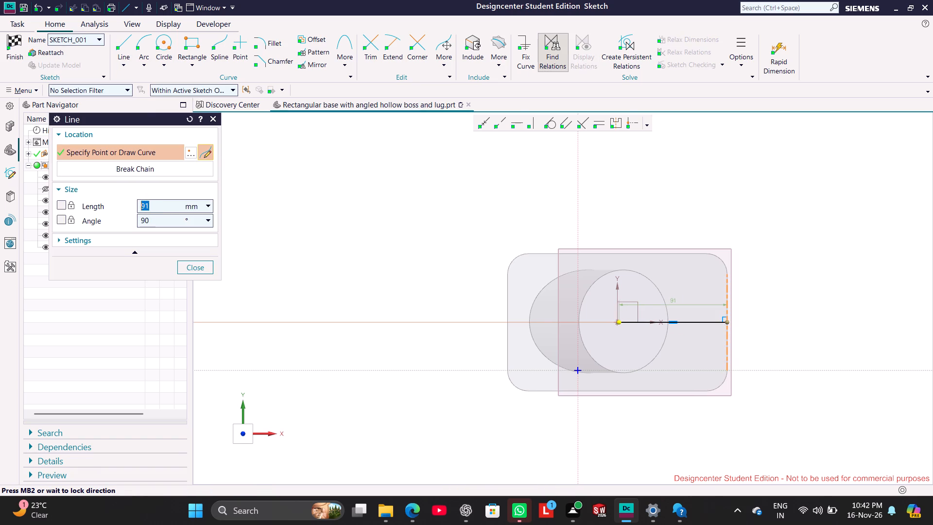
pyautogui.click(567, 320)
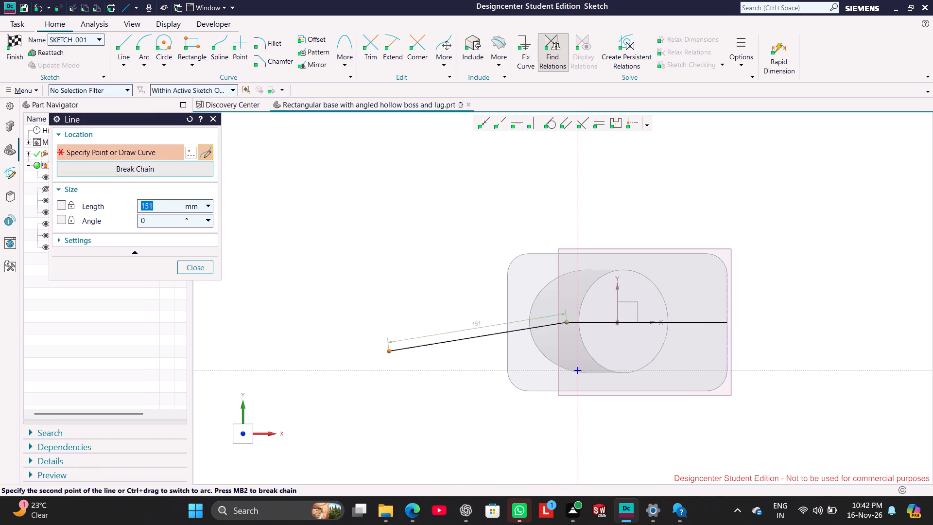
pyautogui.rightClick(388, 328)
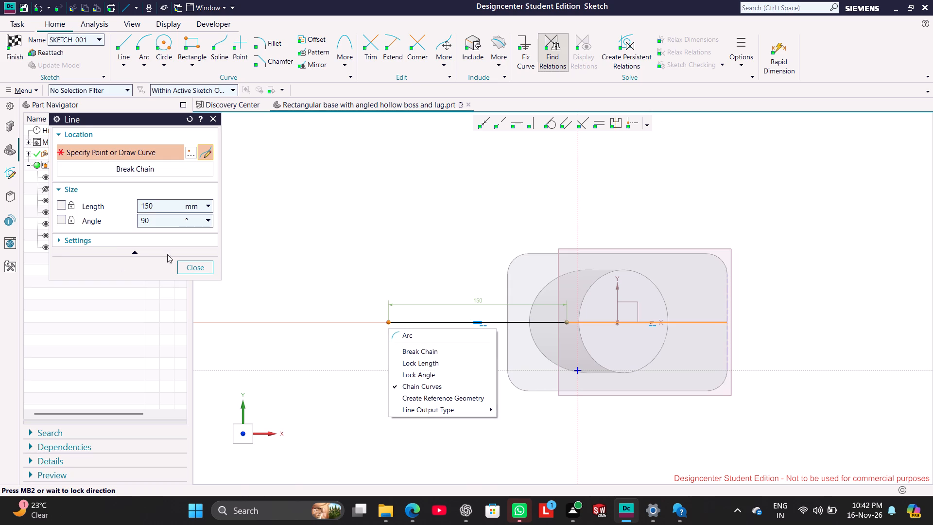
pyautogui.click(190, 268)
# Set the new horizontal line's length to 100 mm.
pyautogui.click(690, 321)
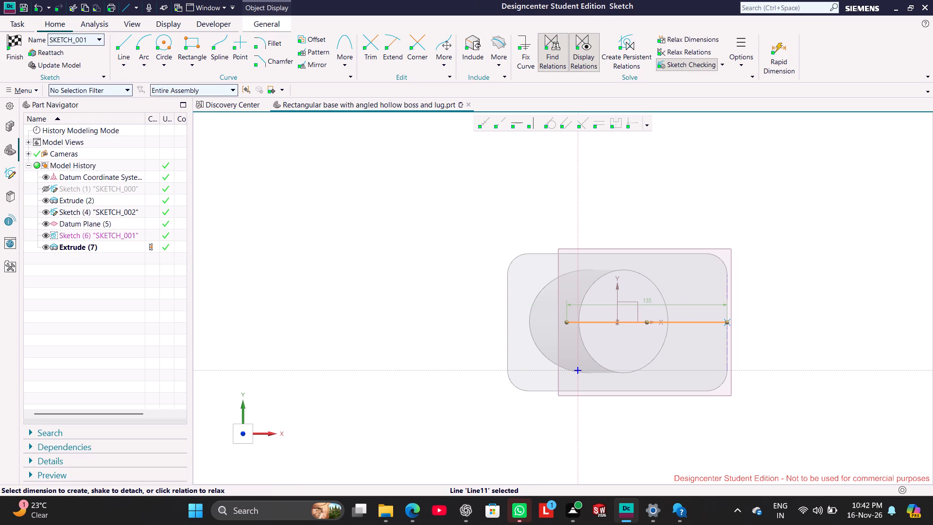
pyautogui.doubleClick(651, 298)
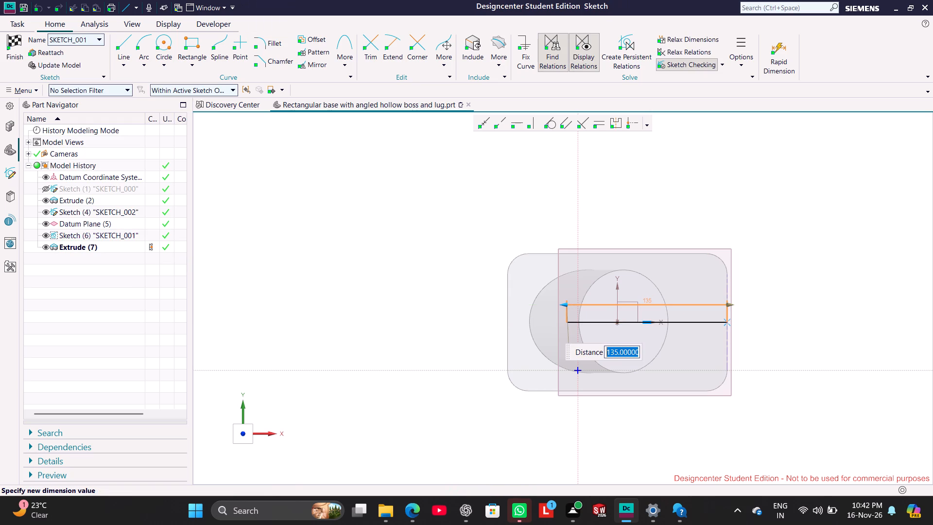
pyautogui.write('100')
pyautogui.press('Return')
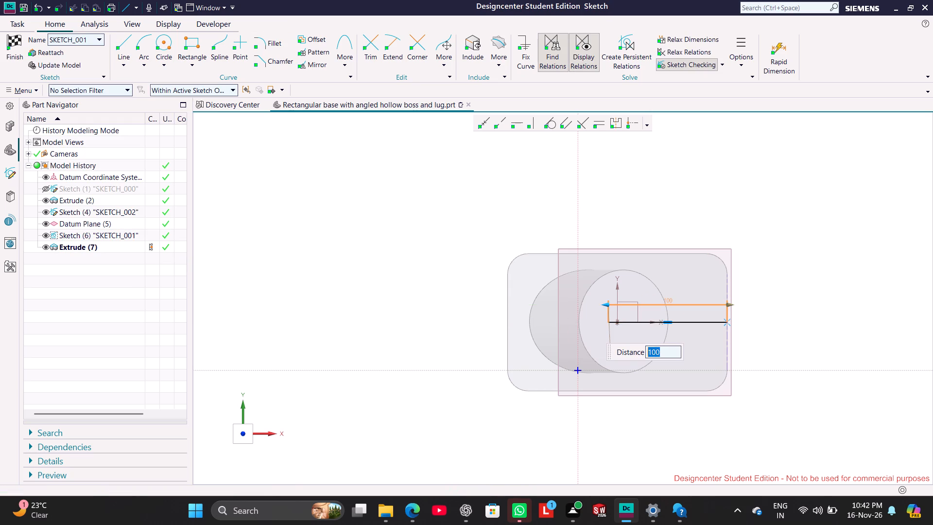
pyautogui.click(336, 240)
# Draw a circle about 80 mm in diameter centred on the inner end of the 100 mm line.
pyautogui.click(163, 44)
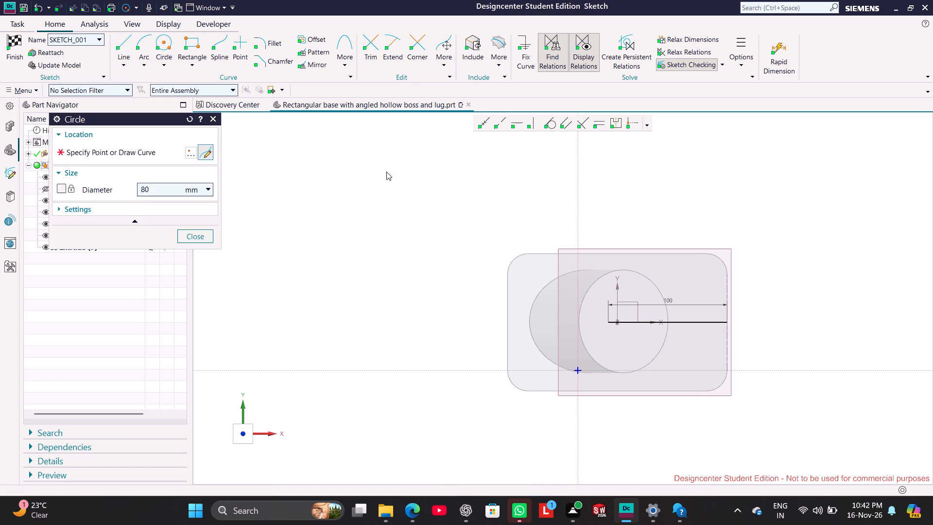
pyautogui.click(611, 323)
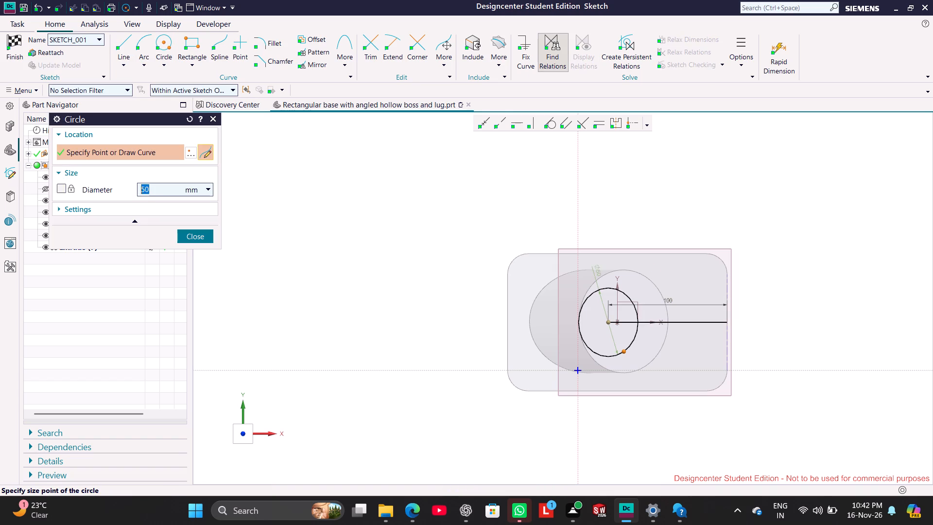
pyautogui.click(633, 368)
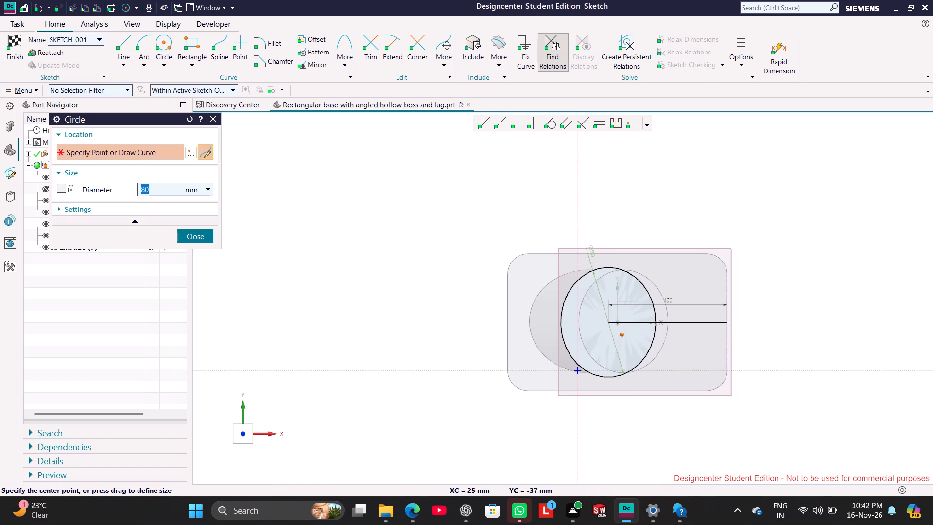
pyautogui.click(191, 234)
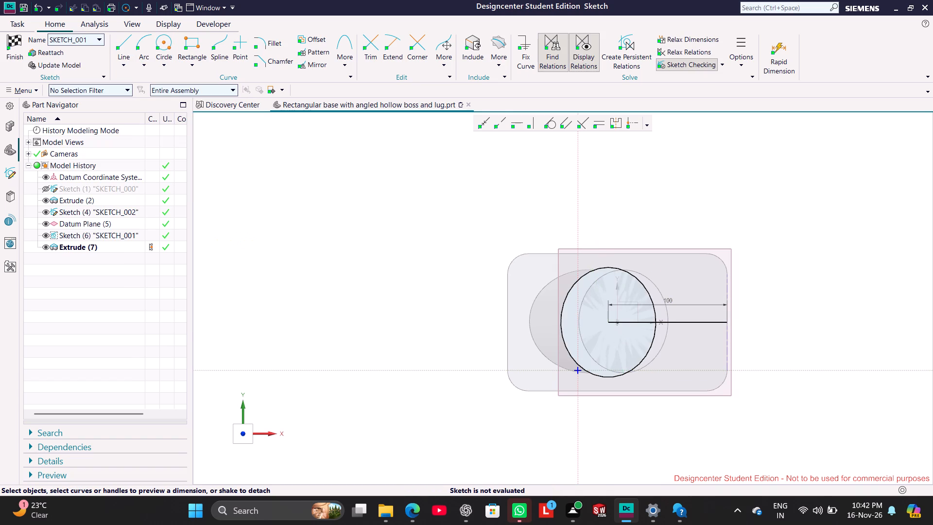
# Set the new circle's diameter to 75 mm.
pyautogui.click(591, 272)
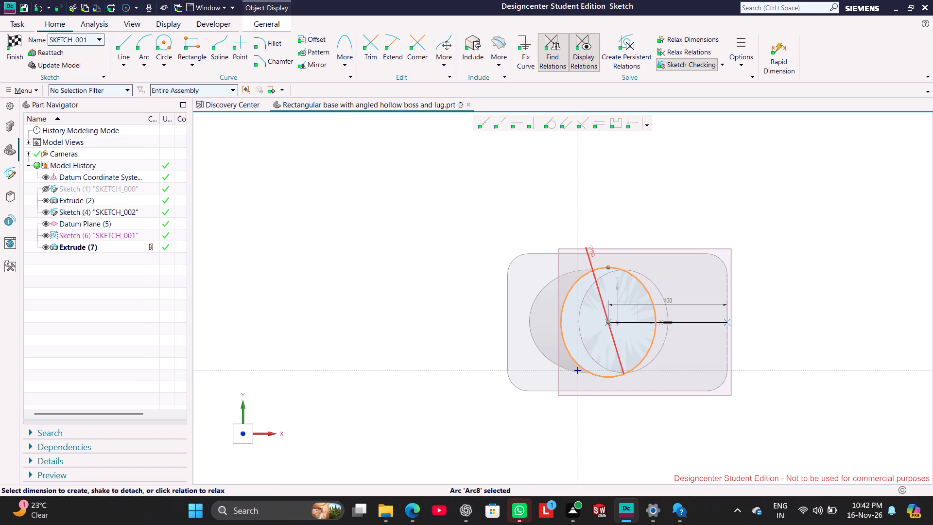
pyautogui.doubleClick(591, 251)
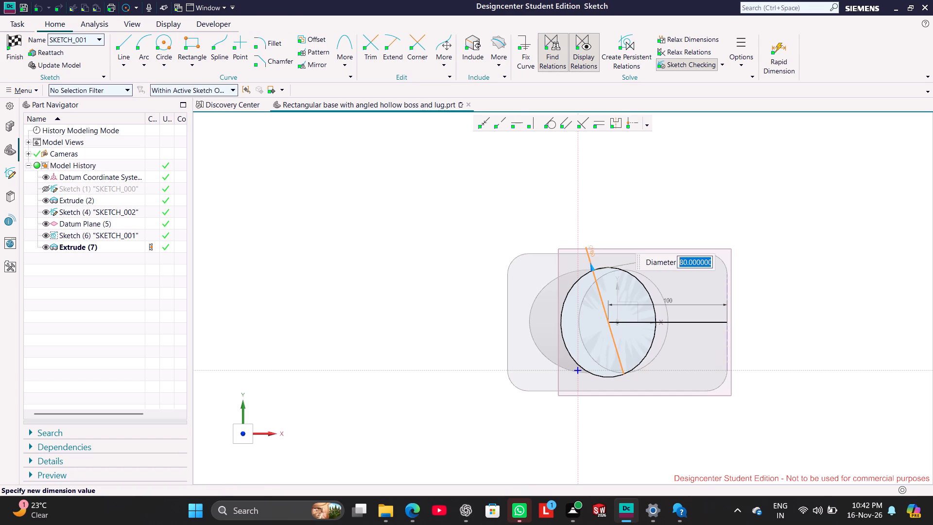
pyautogui.write('75')
pyautogui.press('Return')
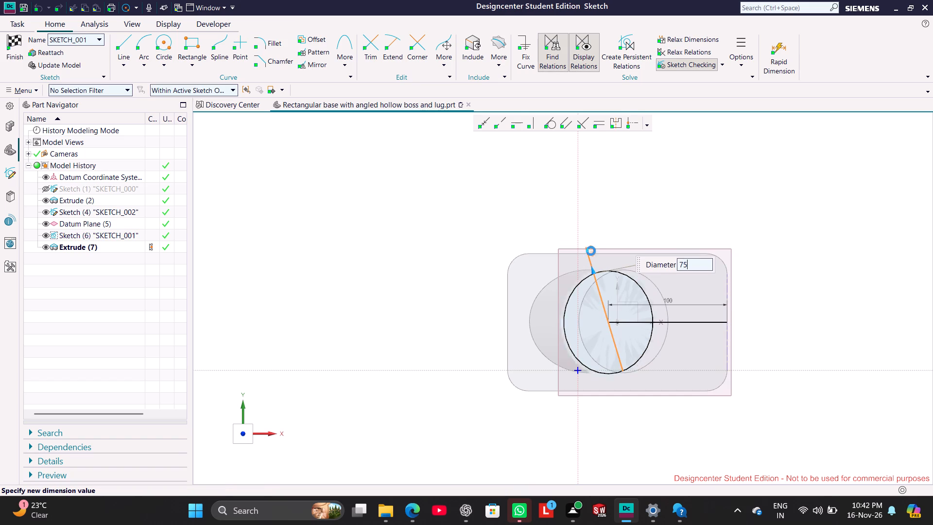
pyautogui.click(686, 217)
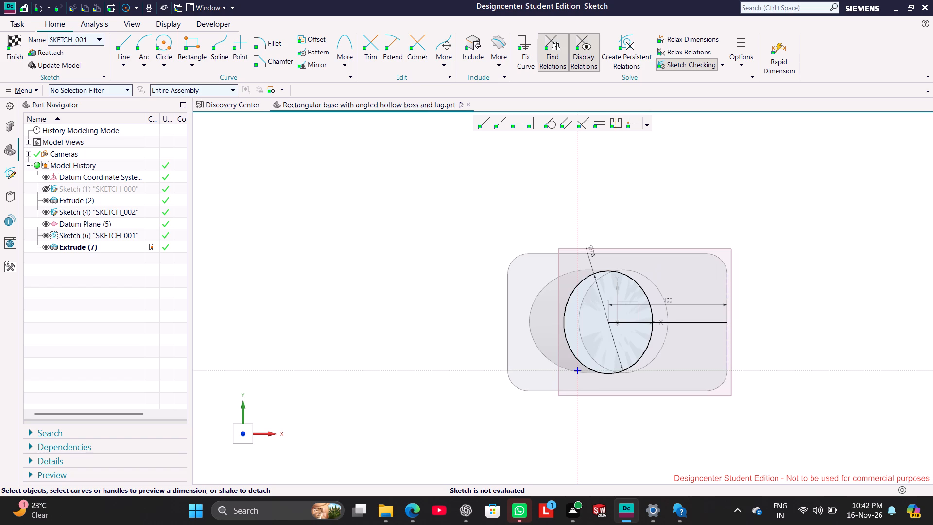
# Convert the 100 mm horizontal line to a reference line and finish the sketch.
pyautogui.rightClick(693, 322)
pyautogui.click(709, 307)
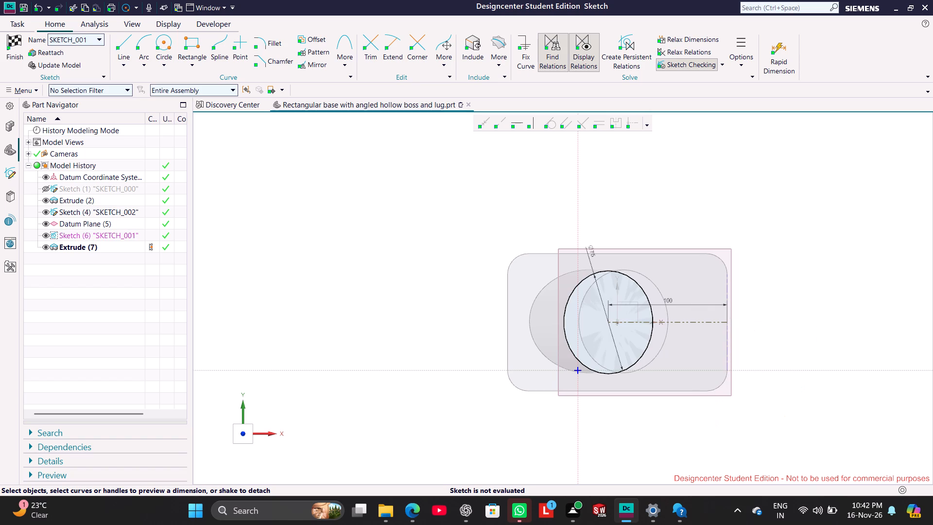
pyautogui.click(802, 235)
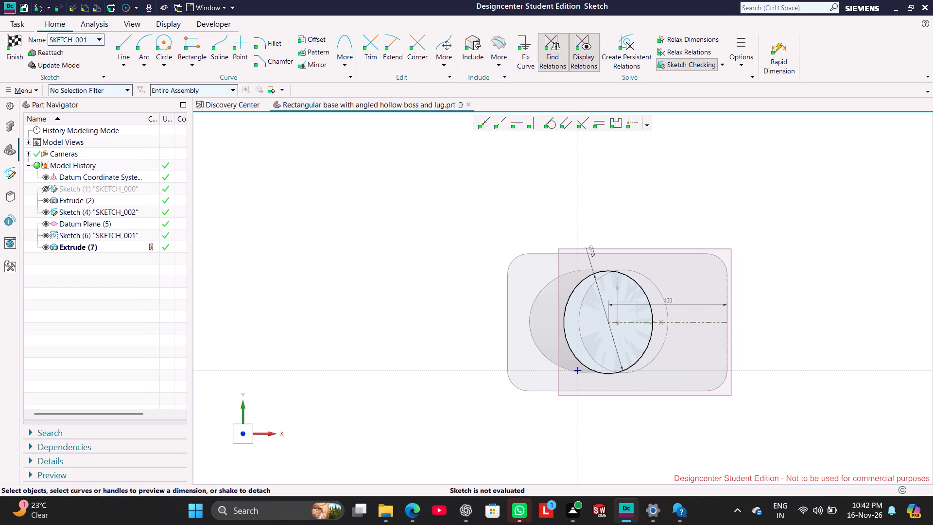
pyautogui.click(14, 49)
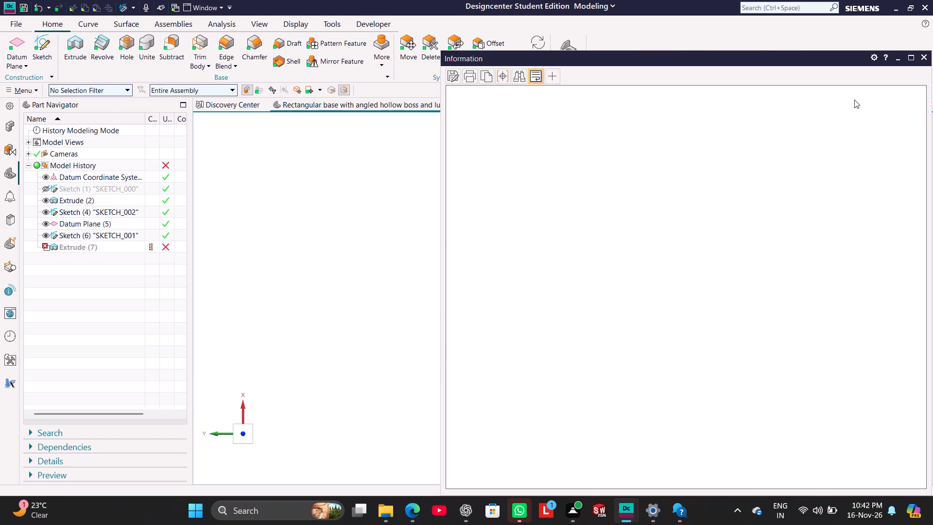
pyautogui.click(922, 62)
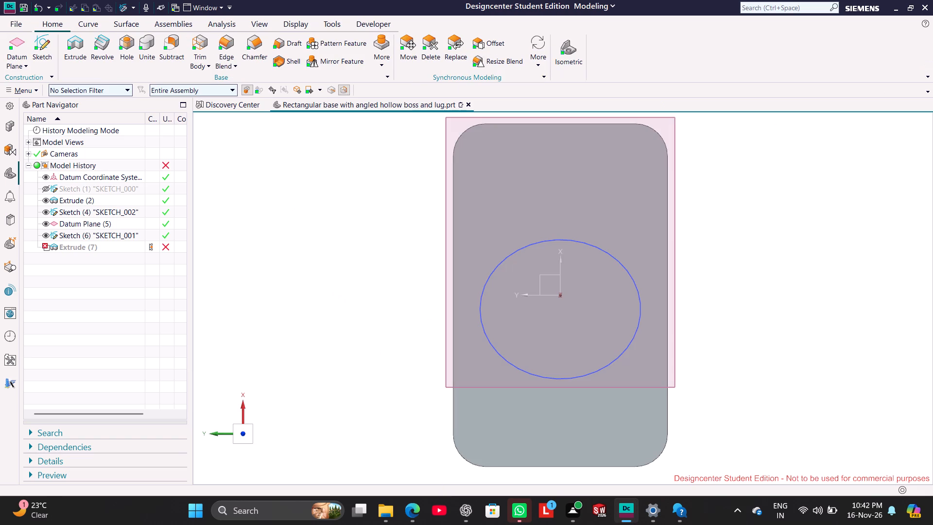
# Delete the old boss feature Extrude (7) from the model history.
pyautogui.moveTo(446, 330); pyautogui.dragTo(358, 273, button='middle')
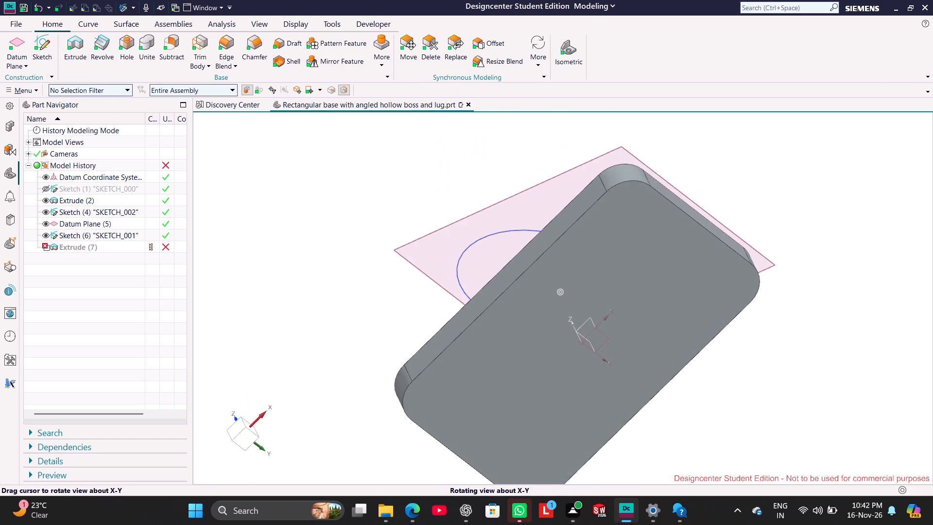
pyautogui.moveTo(358, 273); pyautogui.dragTo(381, 330, button='middle')
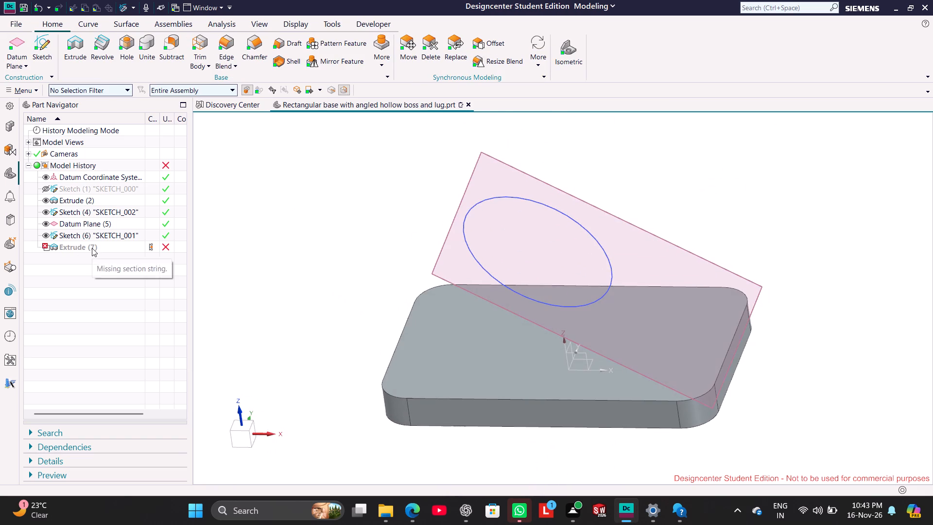
pyautogui.click(168, 246)
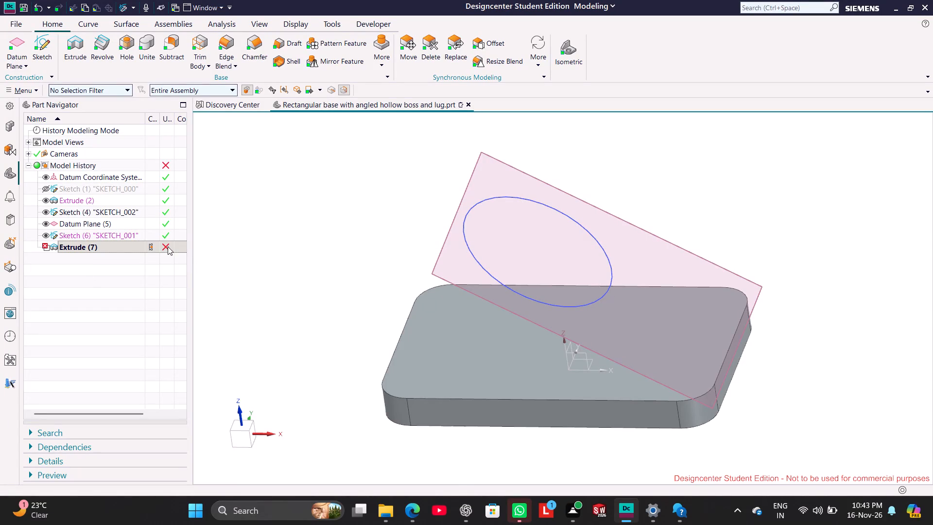
pyautogui.click(162, 248)
pyautogui.rightClick(128, 245)
pyautogui.click(168, 410)
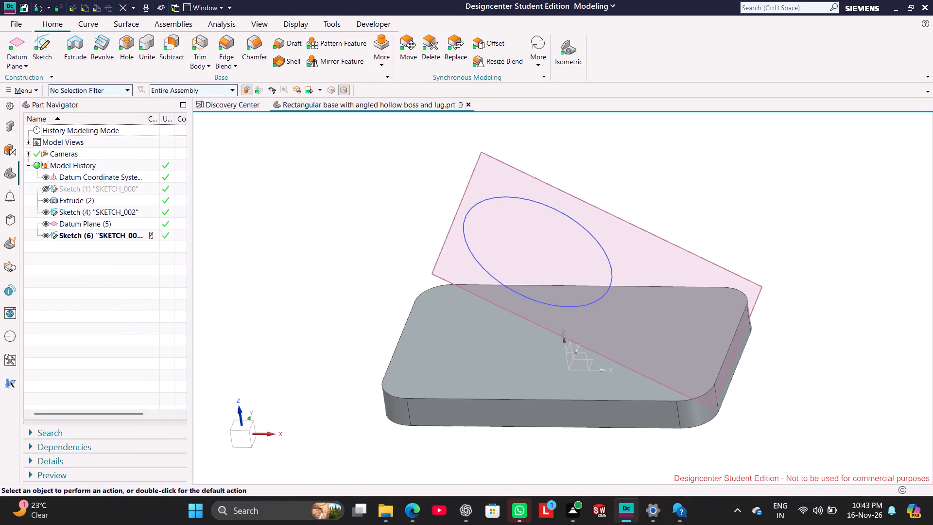
# Extrude the 75 mm circle sketch with the start limit Until Next and an end distance of 0 mm, using the Inferred Boolean.
pyautogui.rightClick(116, 234)
pyautogui.click(155, 211)
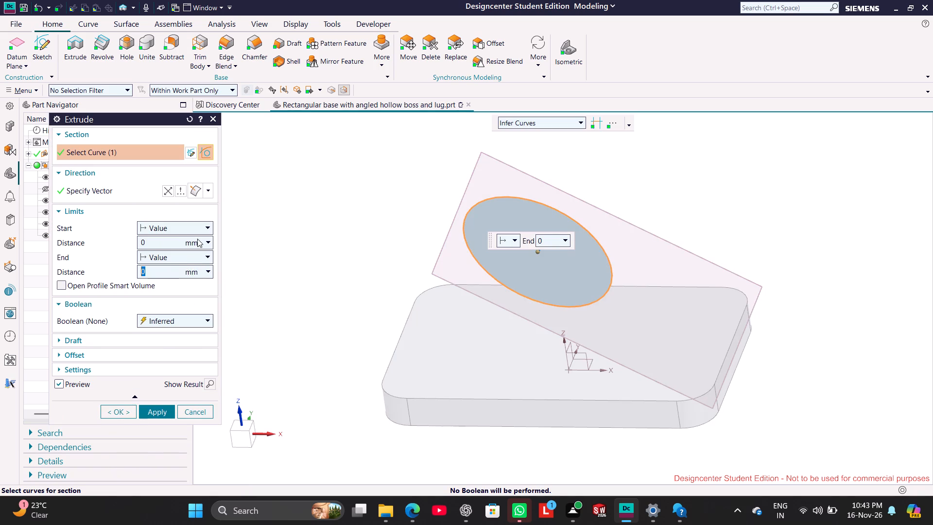
pyautogui.click(209, 227)
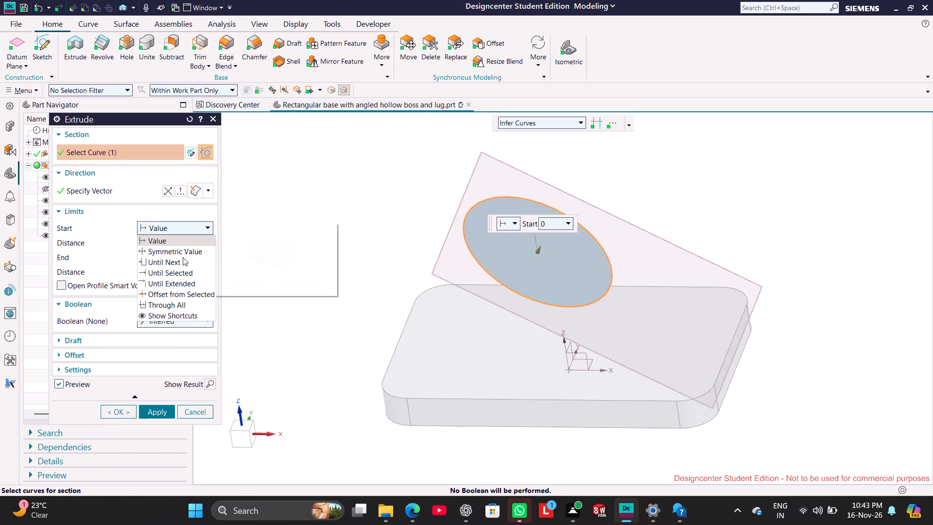
pyautogui.click(180, 266)
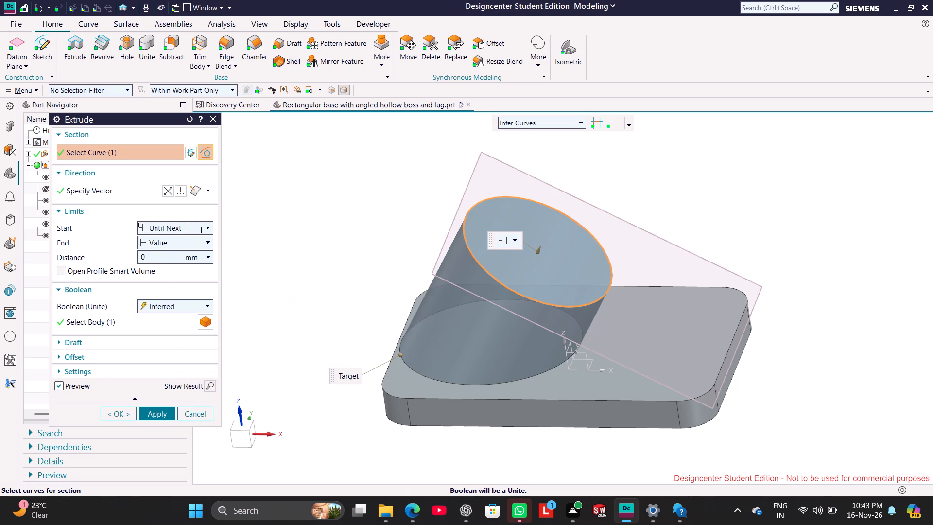
pyautogui.click(207, 230)
pyautogui.click(197, 240)
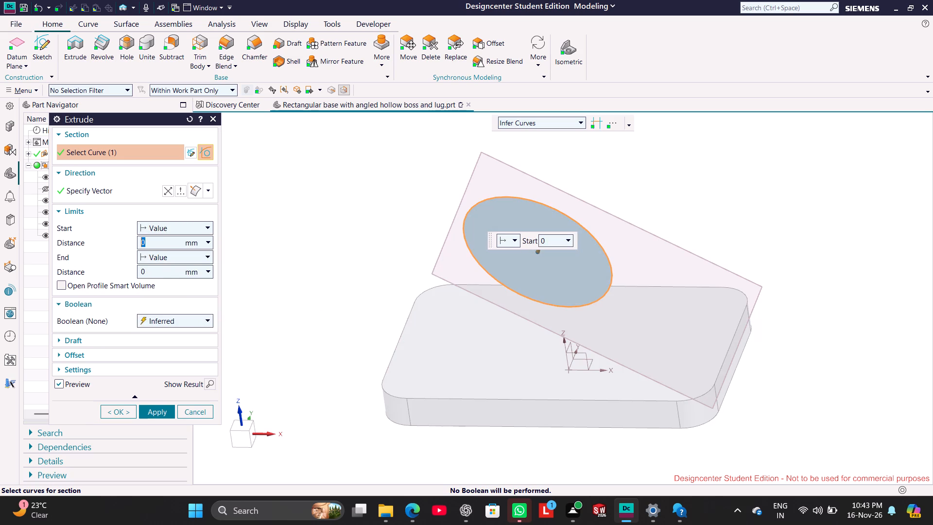
pyautogui.click(171, 242)
pyautogui.click(171, 242)
pyautogui.click(191, 227)
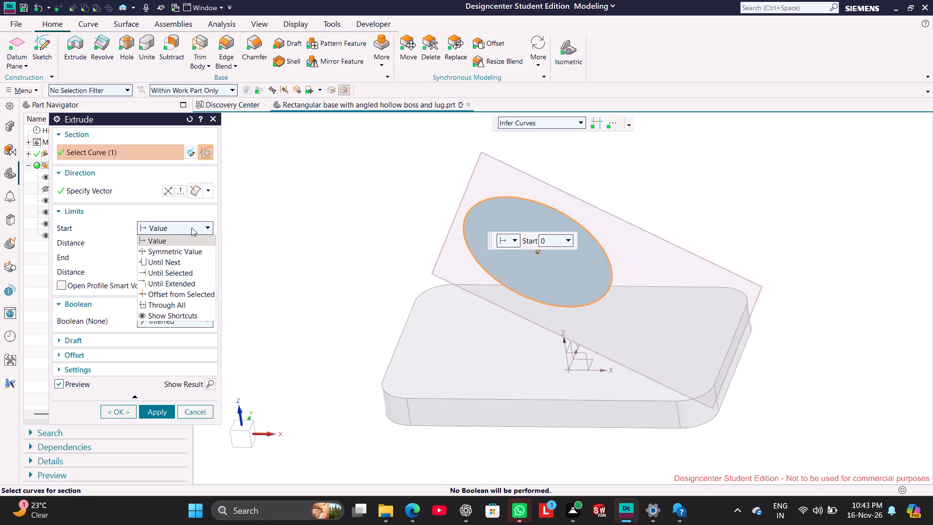
pyautogui.click(190, 260)
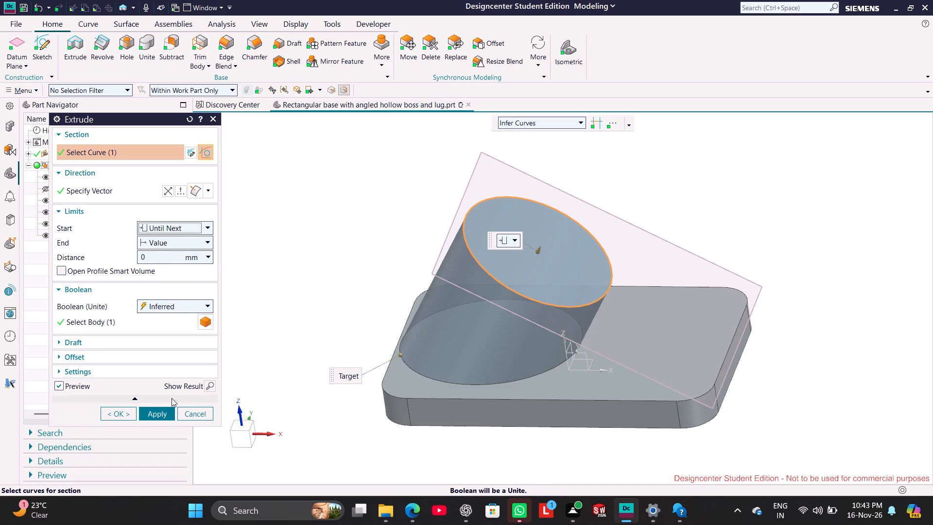
pyautogui.click(164, 414)
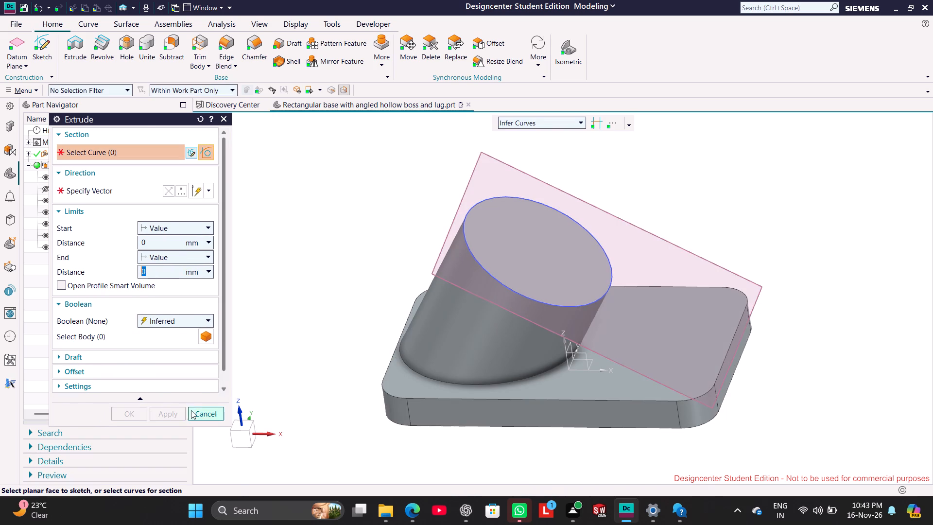
pyautogui.click(196, 410)
pyautogui.click(291, 279)
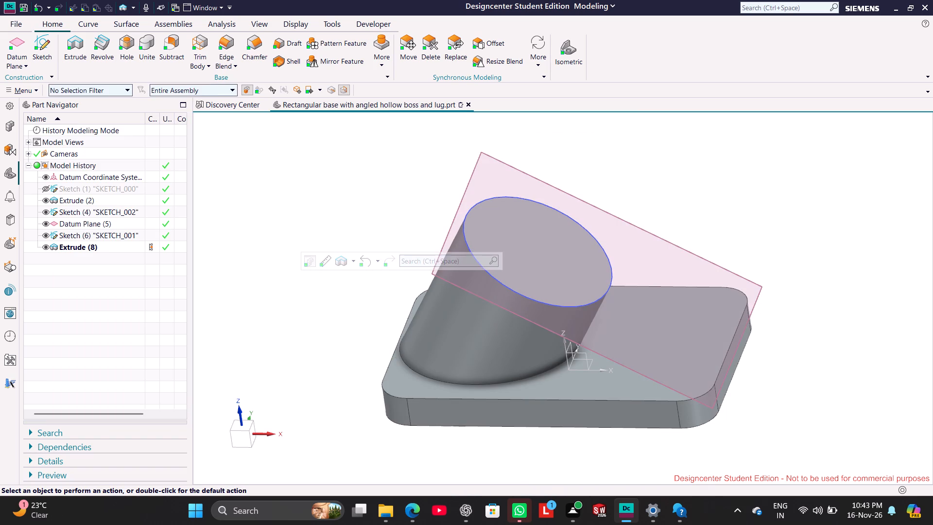
pyautogui.click(304, 339)
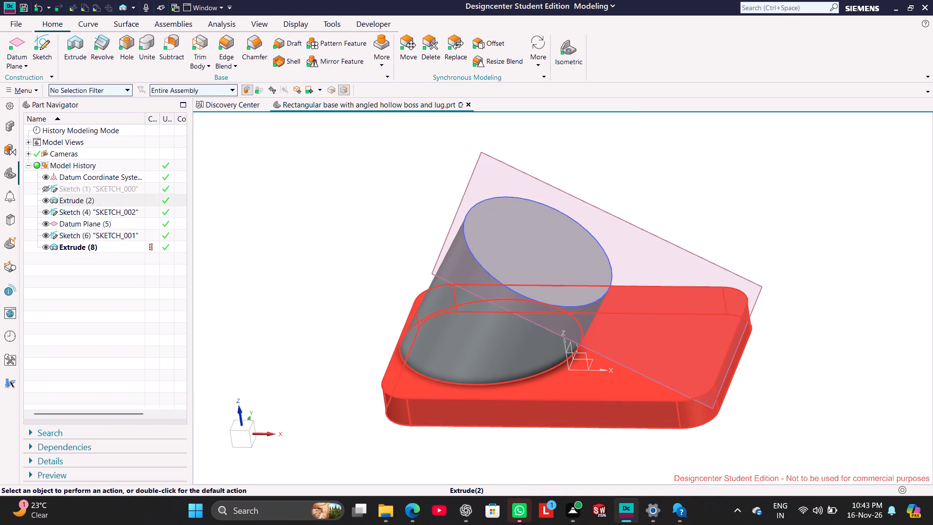
# Hide the inclined datum plane and the boss circle's sketch.
pyautogui.rightClick(716, 265)
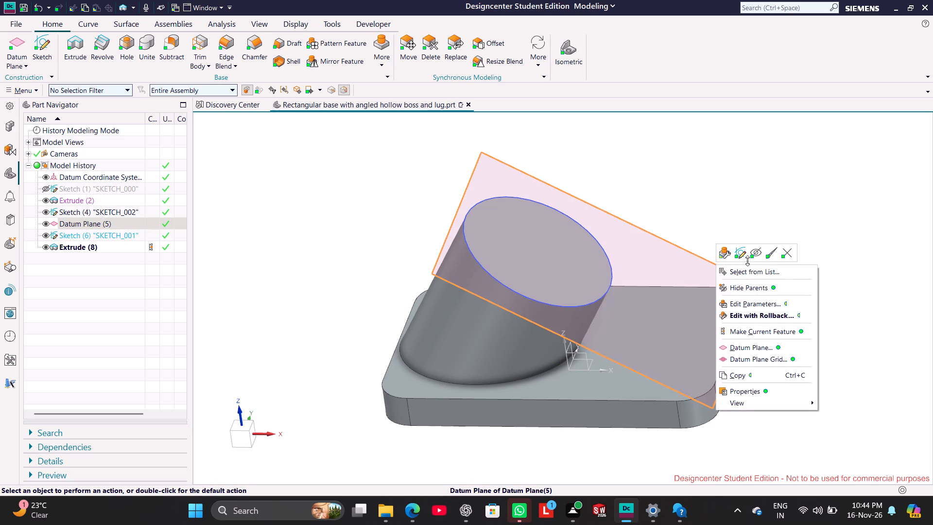
pyautogui.click(761, 252)
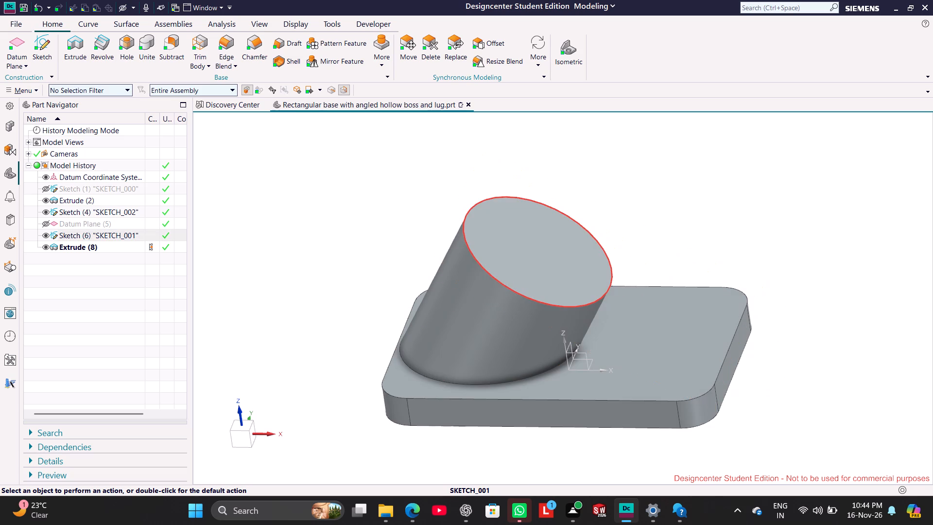
pyautogui.rightClick(606, 297)
pyautogui.click(660, 288)
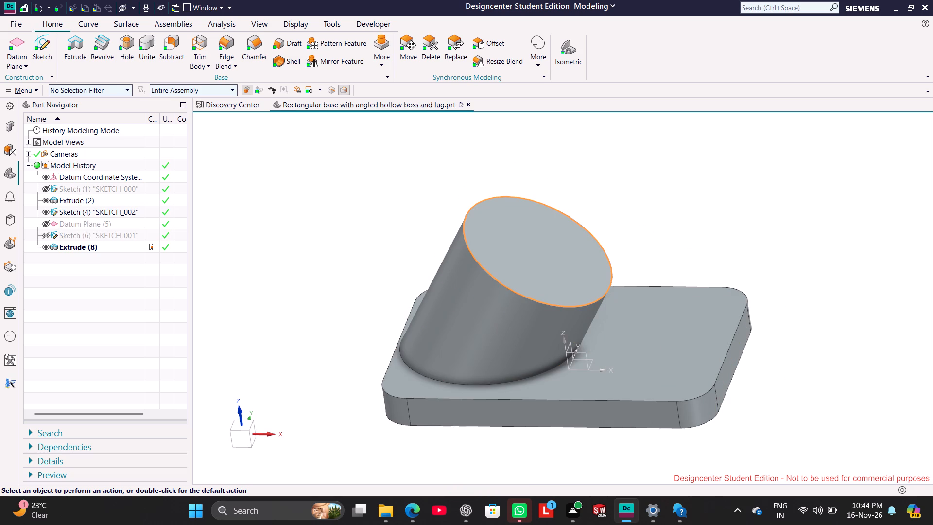
# Reopen the boss sketch SKETCH_001 for editing and set its circle's diameter to 50 mm.
pyautogui.rightClick(105, 233)
pyautogui.click(140, 260)
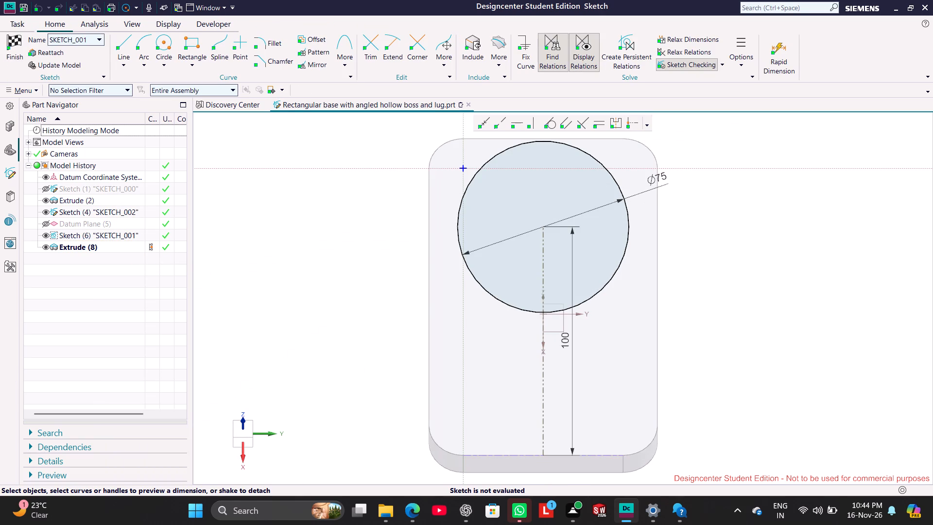
pyautogui.doubleClick(660, 178)
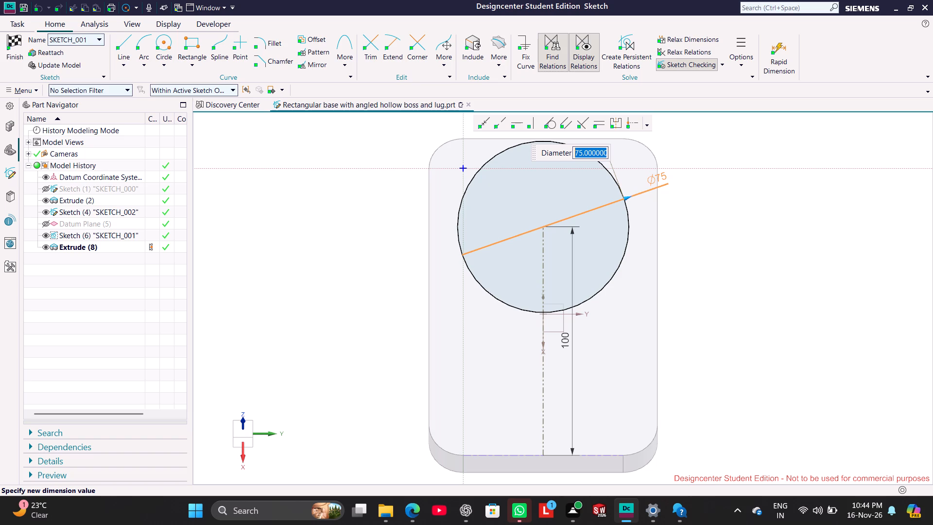
pyautogui.write('50')
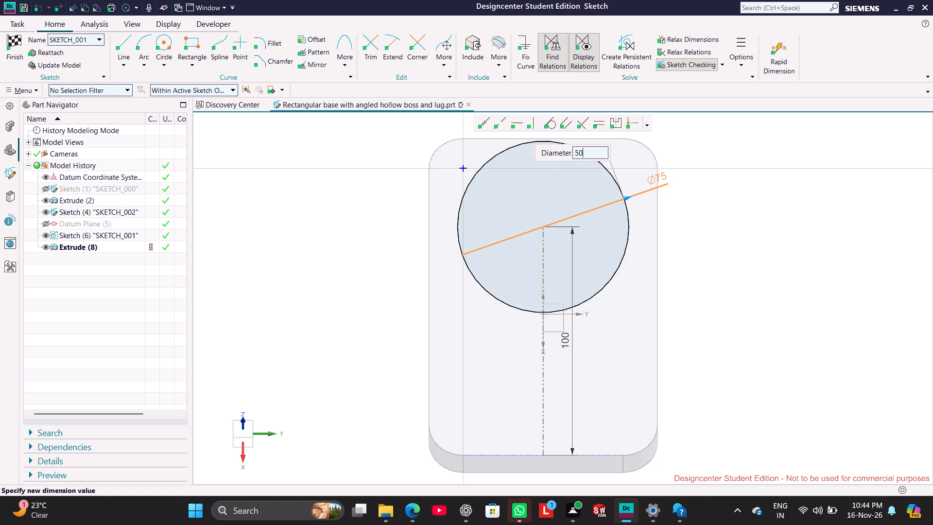
pyautogui.press('Return')
pyautogui.click(405, 205)
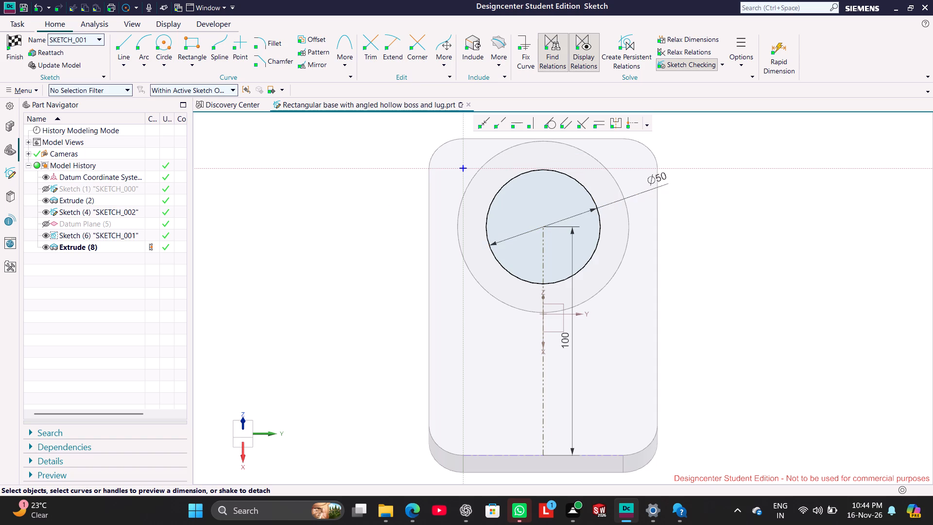
# Finish editing the boss sketch to update the angled boss.
pyautogui.click(15, 49)
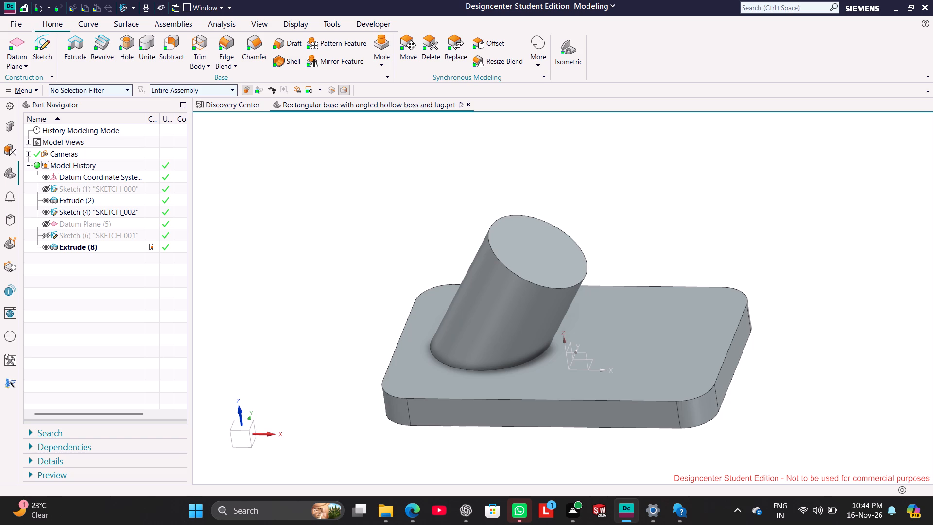
# Sketch a 75 mm diameter circle on the angled boss's end face, centred on the boss, and finish the sketch.
pyautogui.click(239, 440)
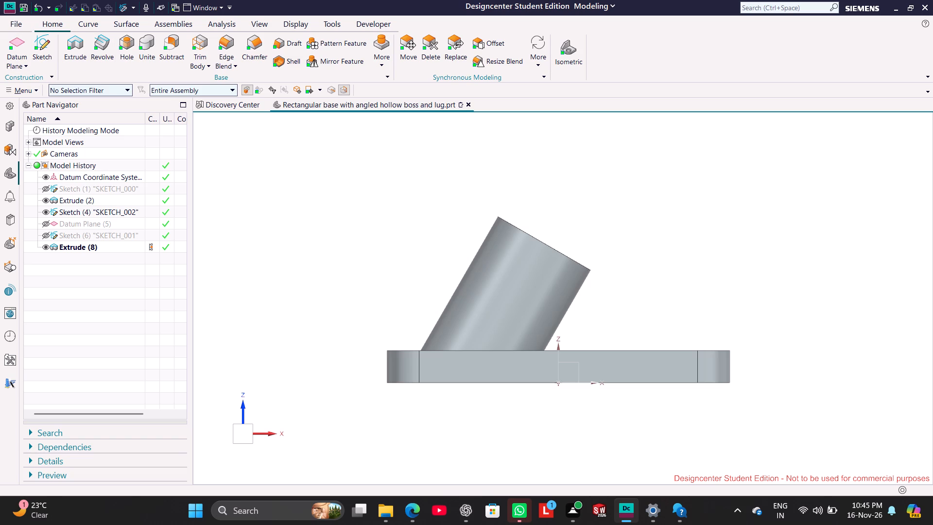
pyautogui.moveTo(360, 236); pyautogui.dragTo(352, 261, button='middle')
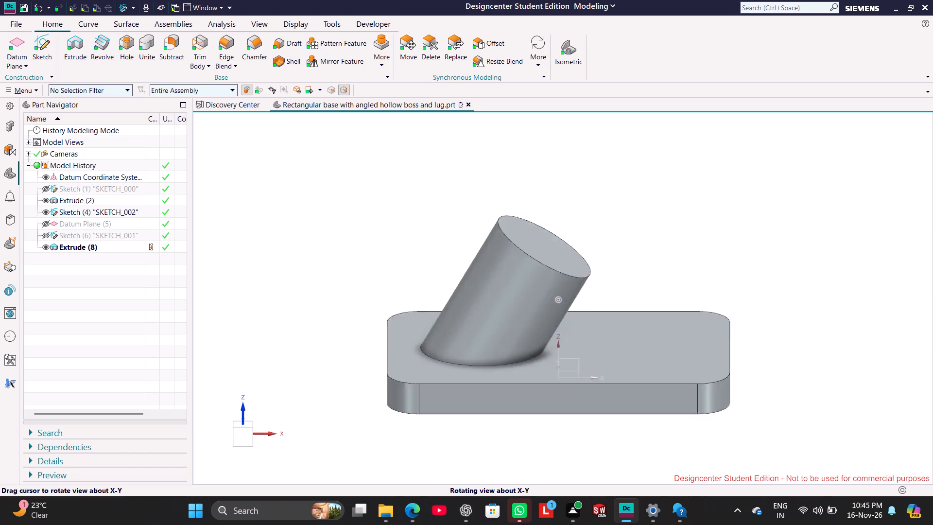
pyautogui.moveTo(352, 261); pyautogui.dragTo(342, 297, button='middle')
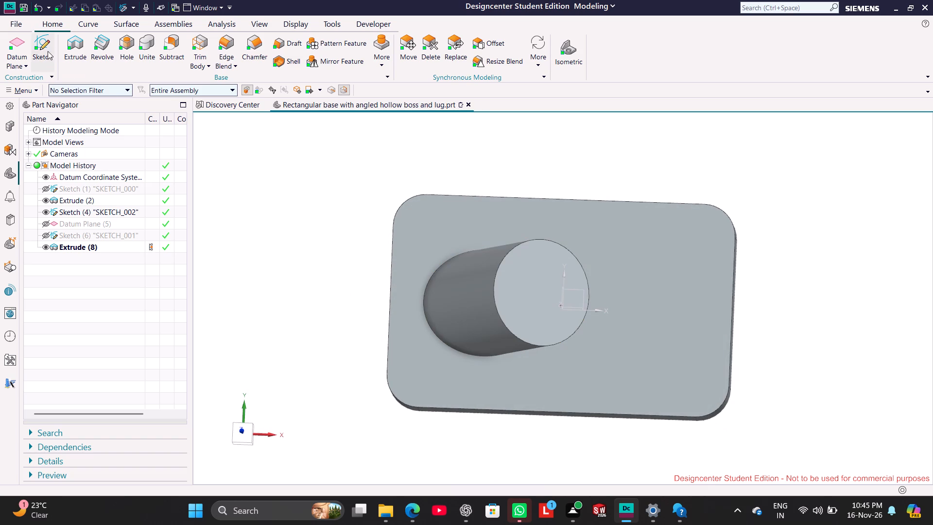
pyautogui.click(47, 50)
pyautogui.click(526, 267)
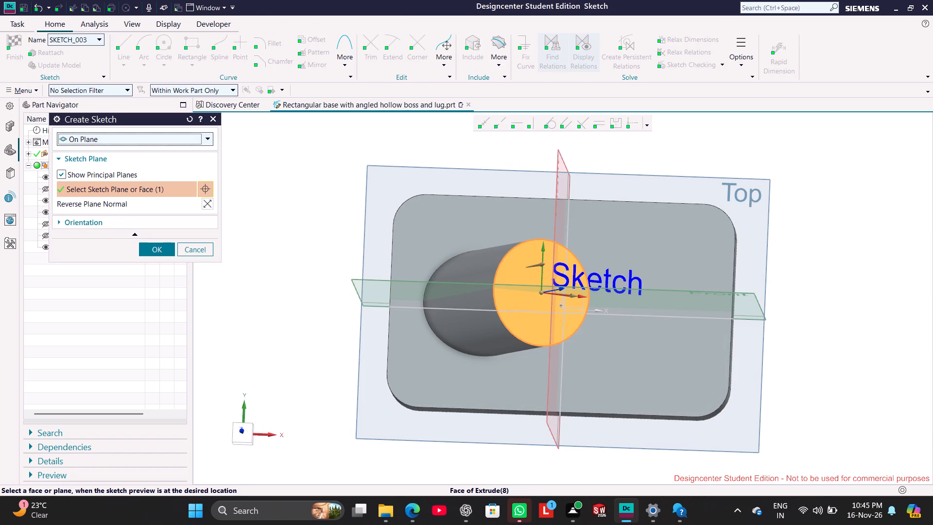
pyautogui.click(159, 250)
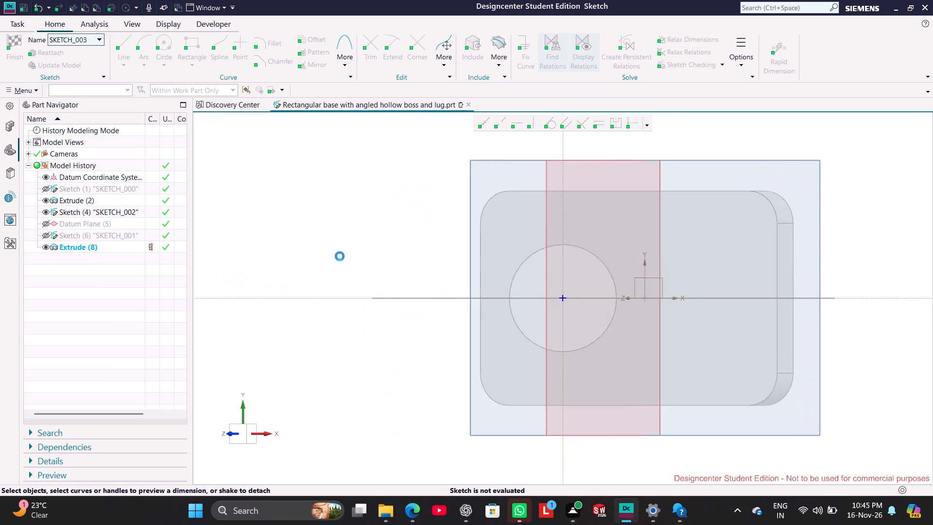
pyautogui.click(346, 240)
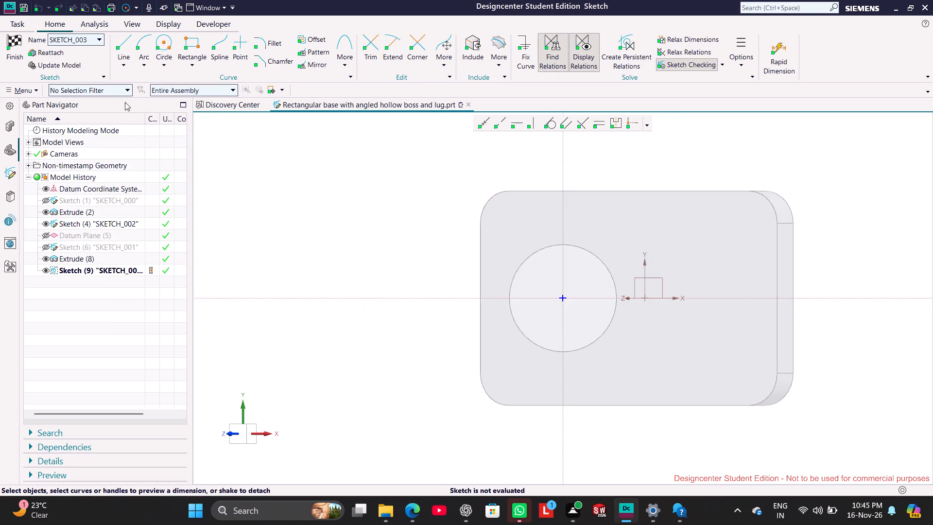
pyautogui.click(164, 41)
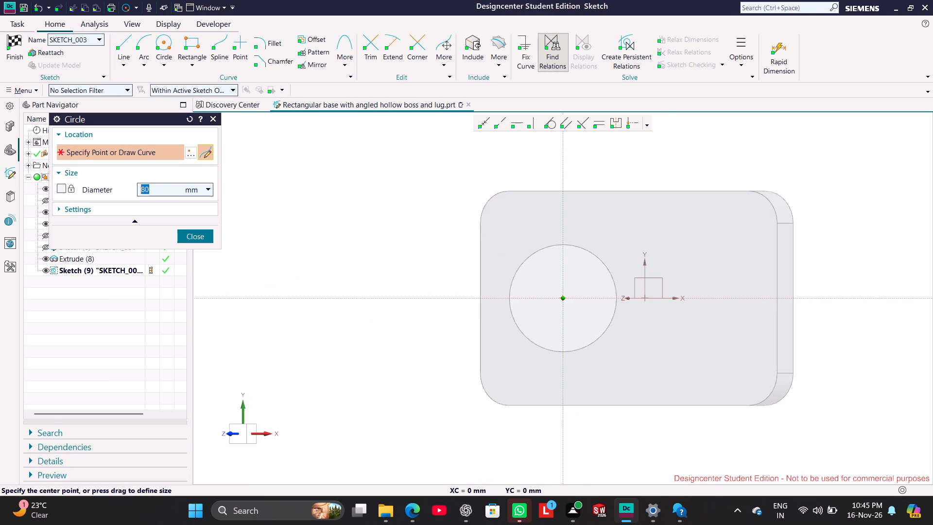
pyautogui.click(562, 297)
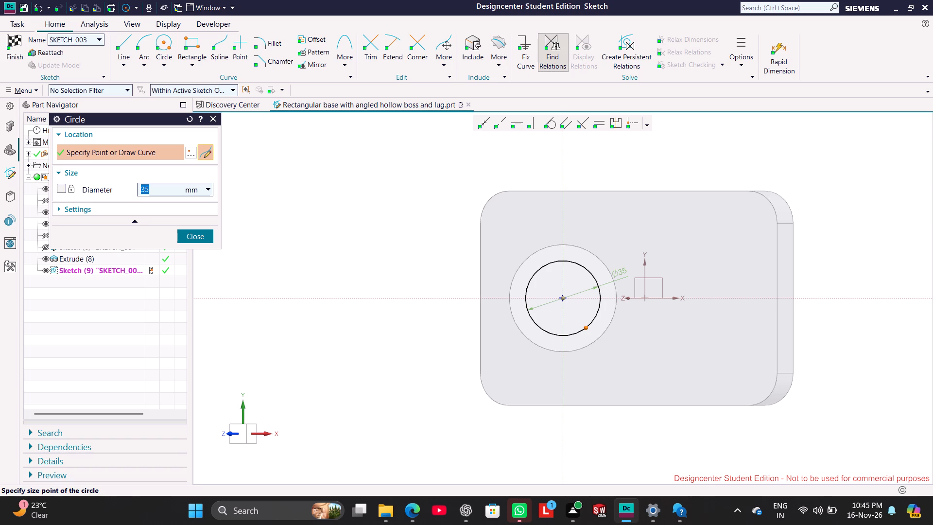
pyautogui.write('75')
pyautogui.press('Return')
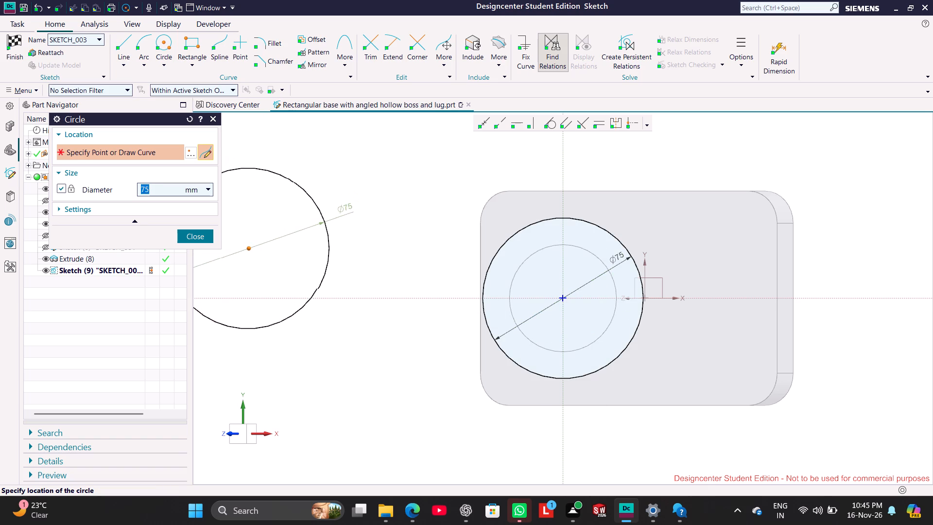
pyautogui.click(188, 239)
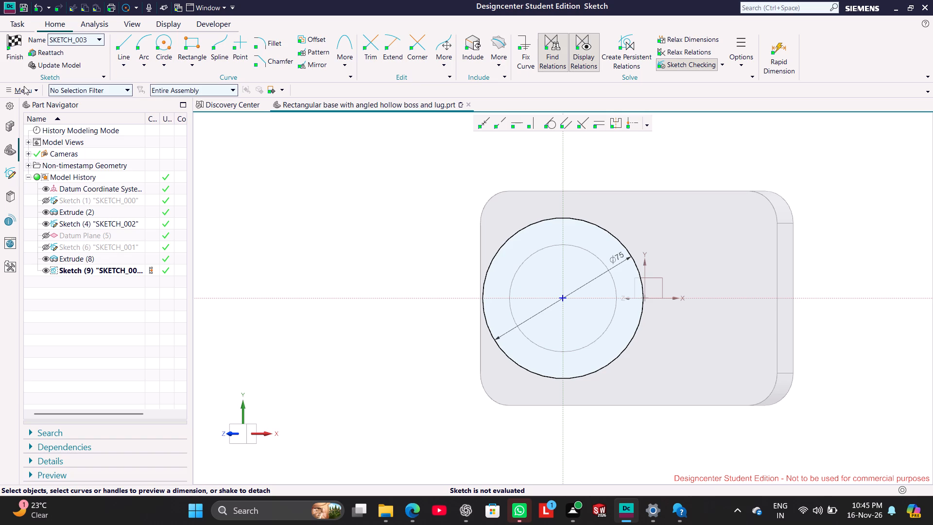
pyautogui.click(19, 65)
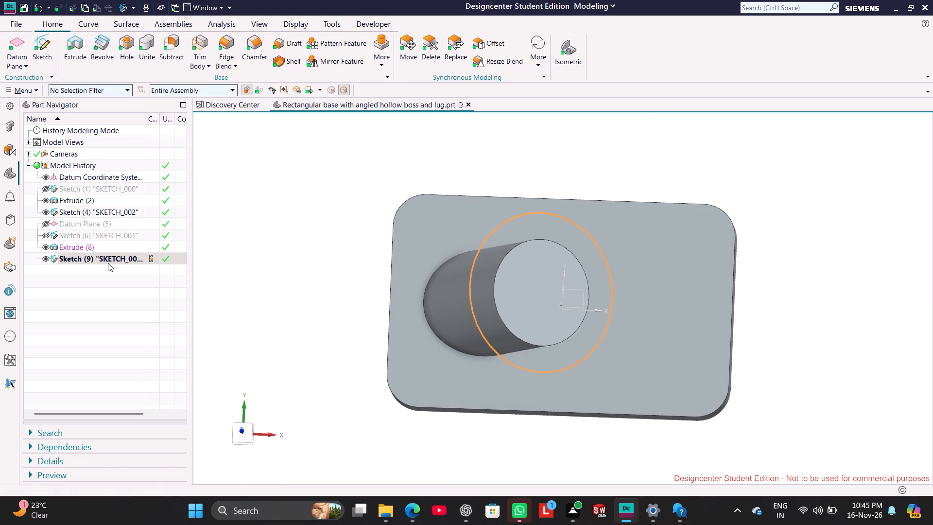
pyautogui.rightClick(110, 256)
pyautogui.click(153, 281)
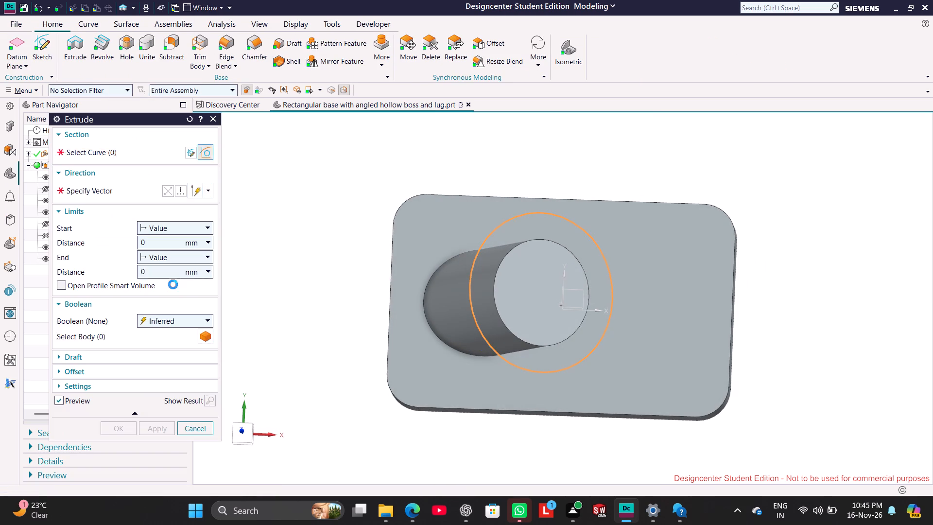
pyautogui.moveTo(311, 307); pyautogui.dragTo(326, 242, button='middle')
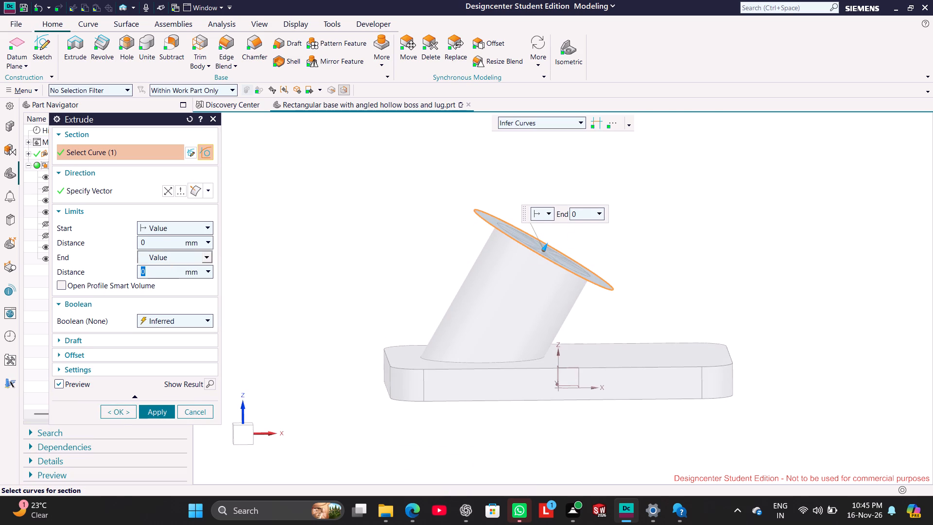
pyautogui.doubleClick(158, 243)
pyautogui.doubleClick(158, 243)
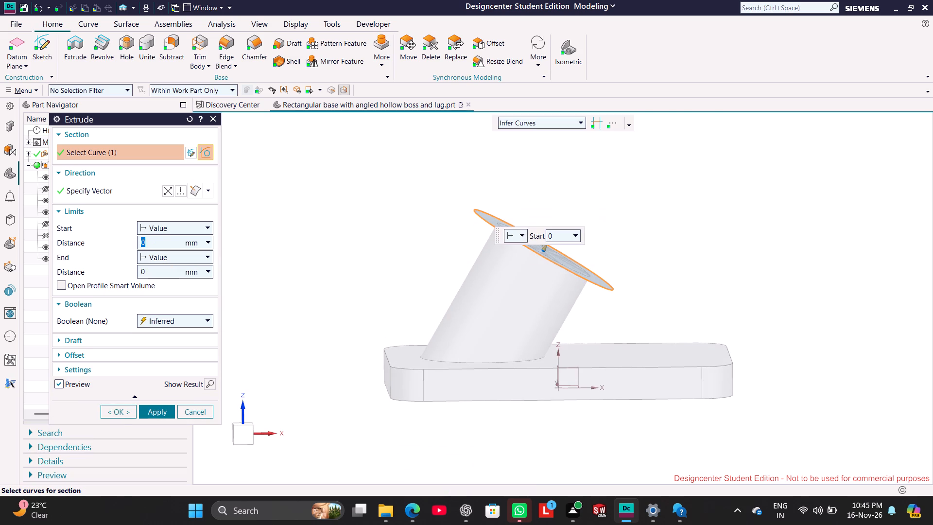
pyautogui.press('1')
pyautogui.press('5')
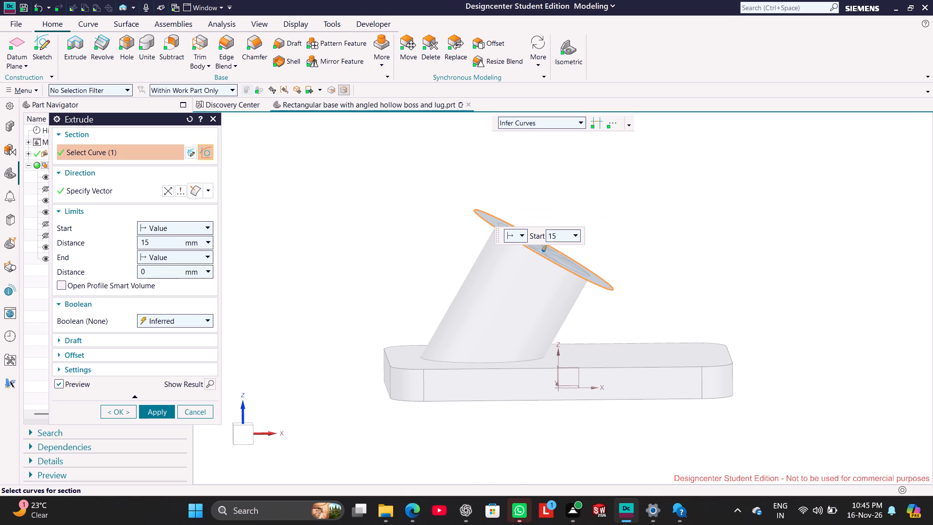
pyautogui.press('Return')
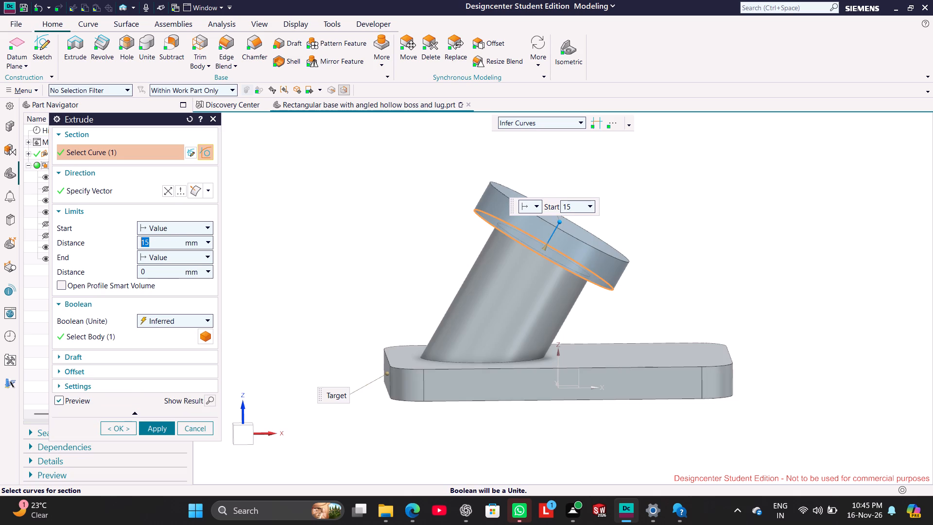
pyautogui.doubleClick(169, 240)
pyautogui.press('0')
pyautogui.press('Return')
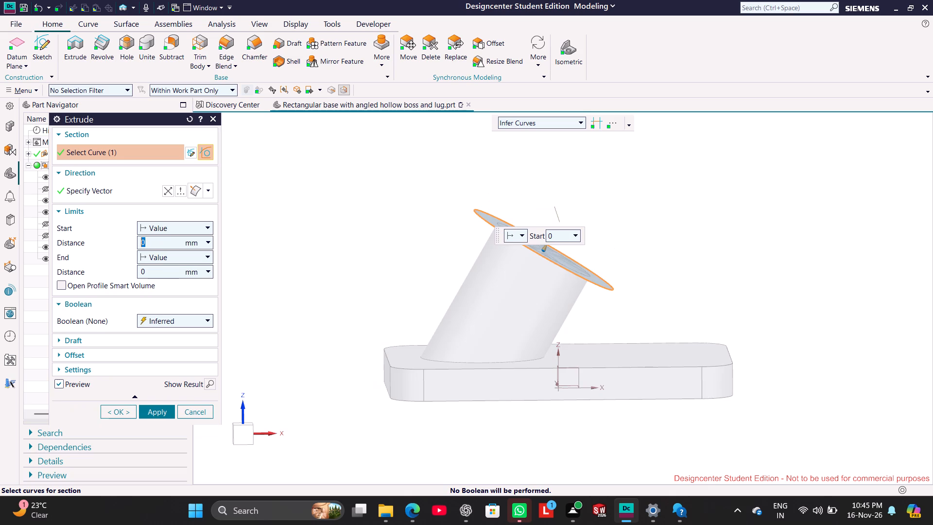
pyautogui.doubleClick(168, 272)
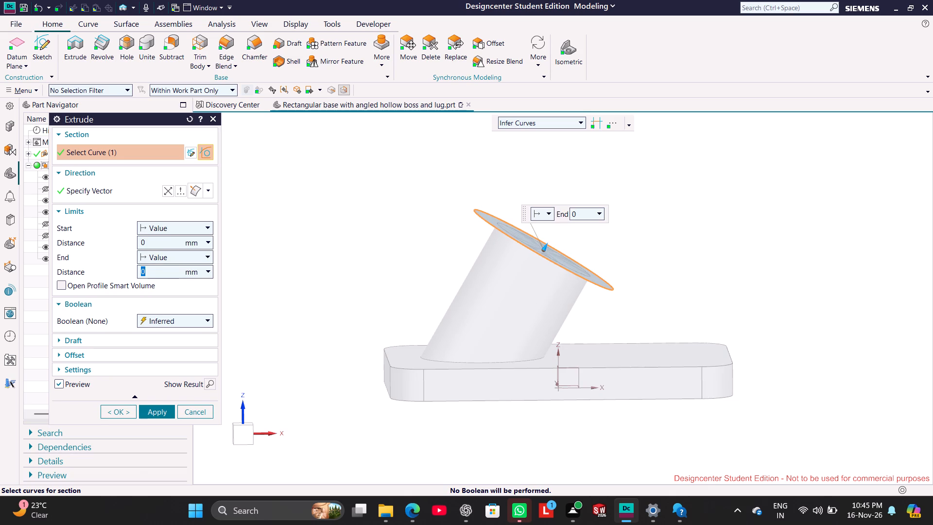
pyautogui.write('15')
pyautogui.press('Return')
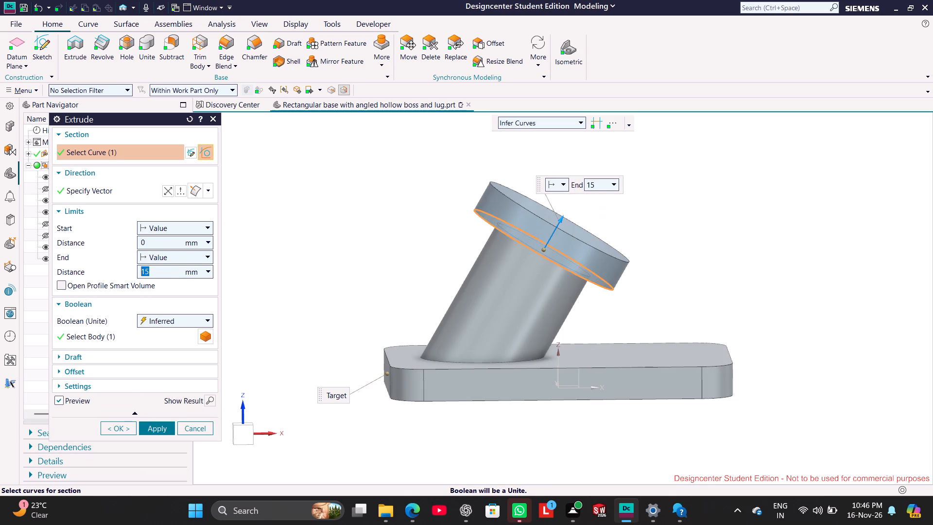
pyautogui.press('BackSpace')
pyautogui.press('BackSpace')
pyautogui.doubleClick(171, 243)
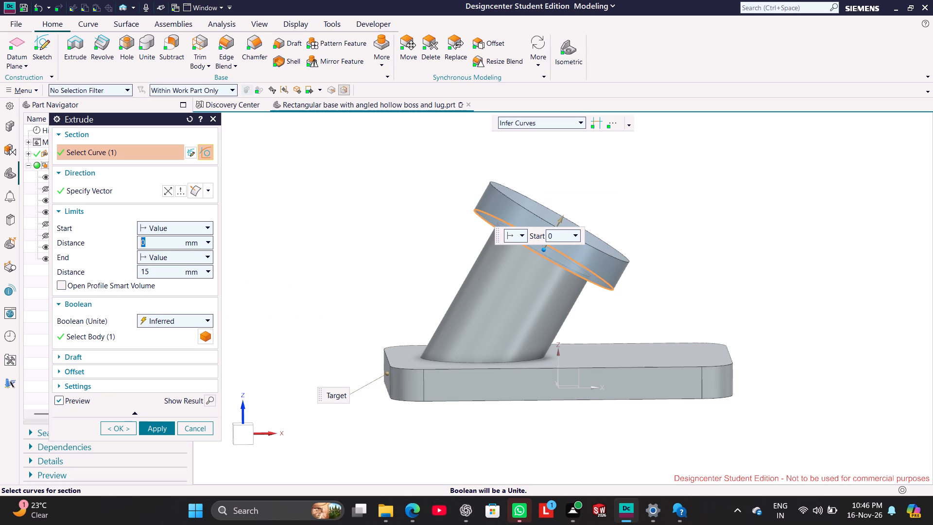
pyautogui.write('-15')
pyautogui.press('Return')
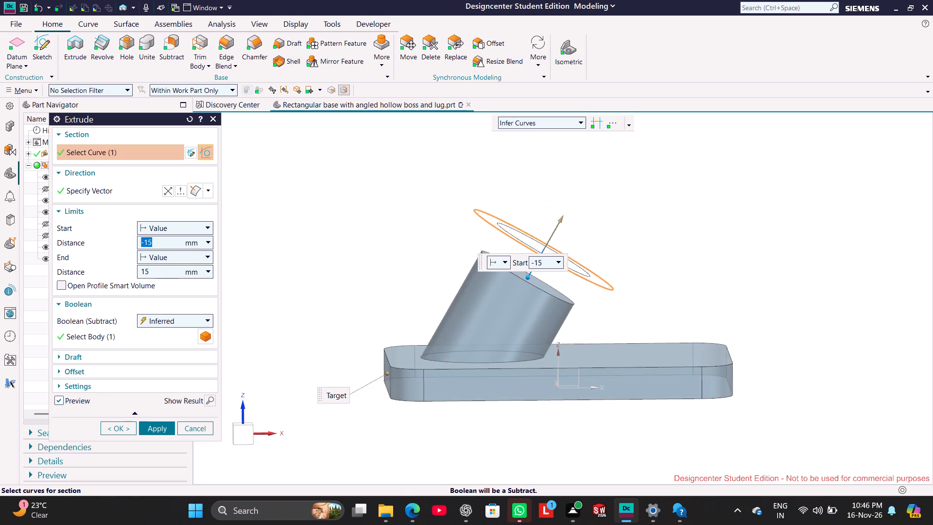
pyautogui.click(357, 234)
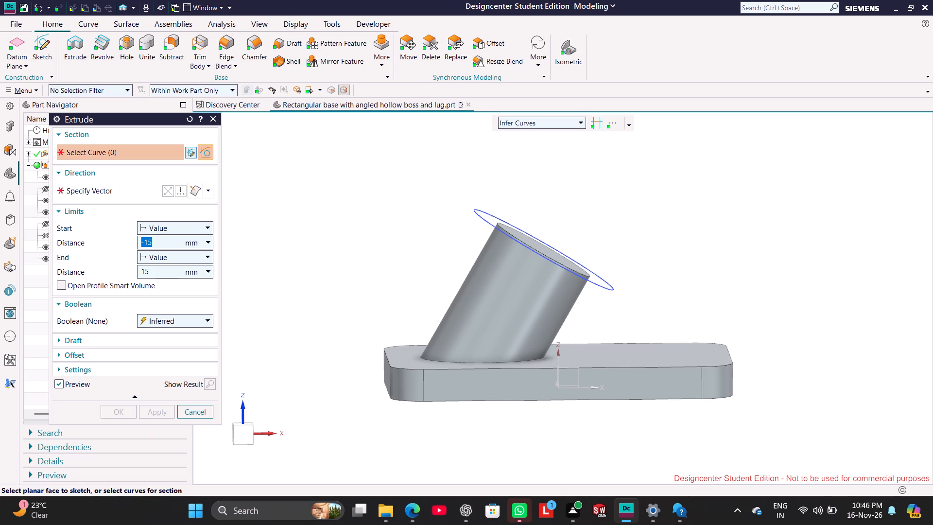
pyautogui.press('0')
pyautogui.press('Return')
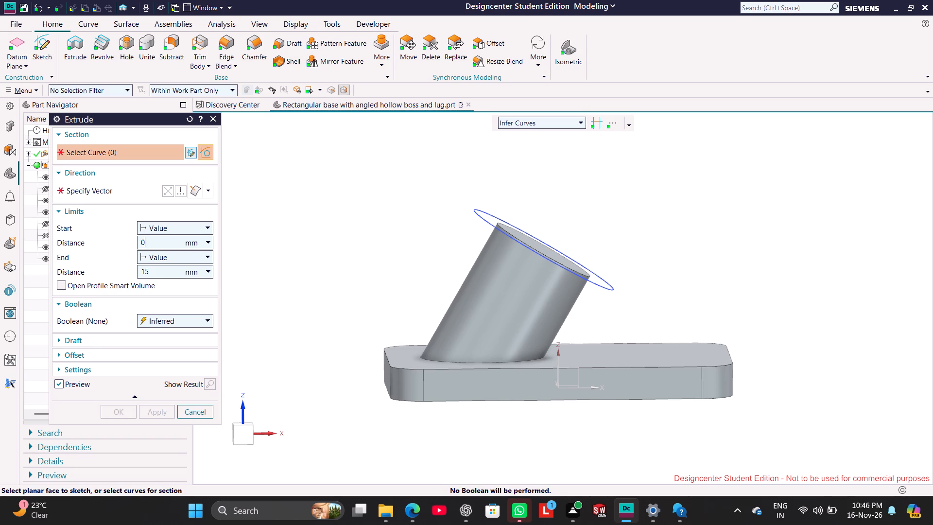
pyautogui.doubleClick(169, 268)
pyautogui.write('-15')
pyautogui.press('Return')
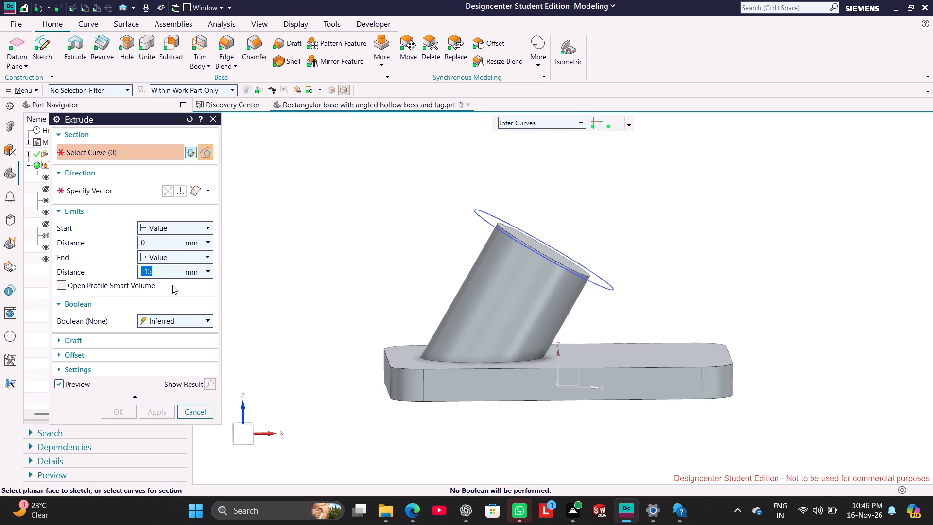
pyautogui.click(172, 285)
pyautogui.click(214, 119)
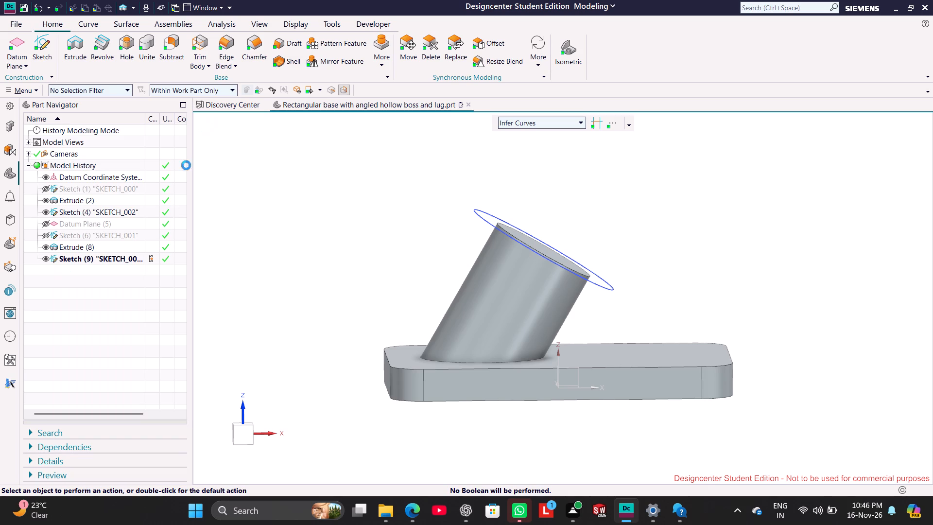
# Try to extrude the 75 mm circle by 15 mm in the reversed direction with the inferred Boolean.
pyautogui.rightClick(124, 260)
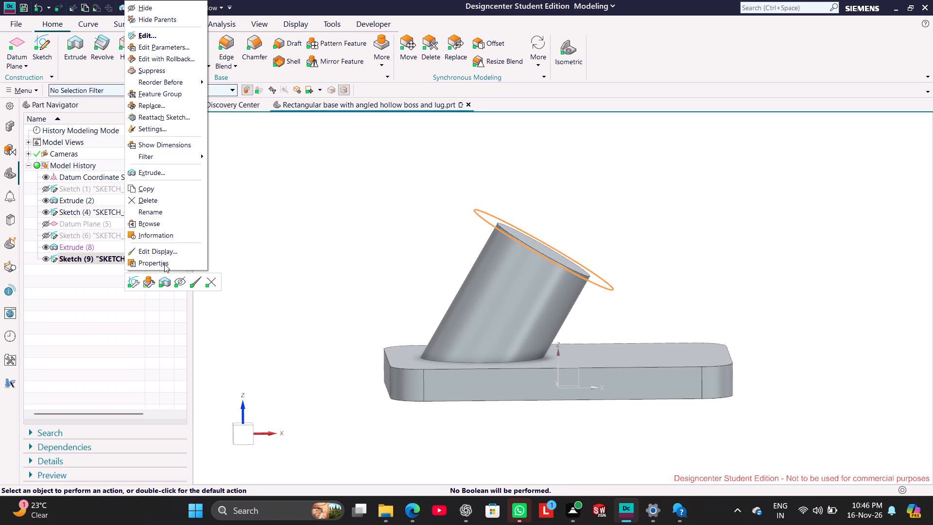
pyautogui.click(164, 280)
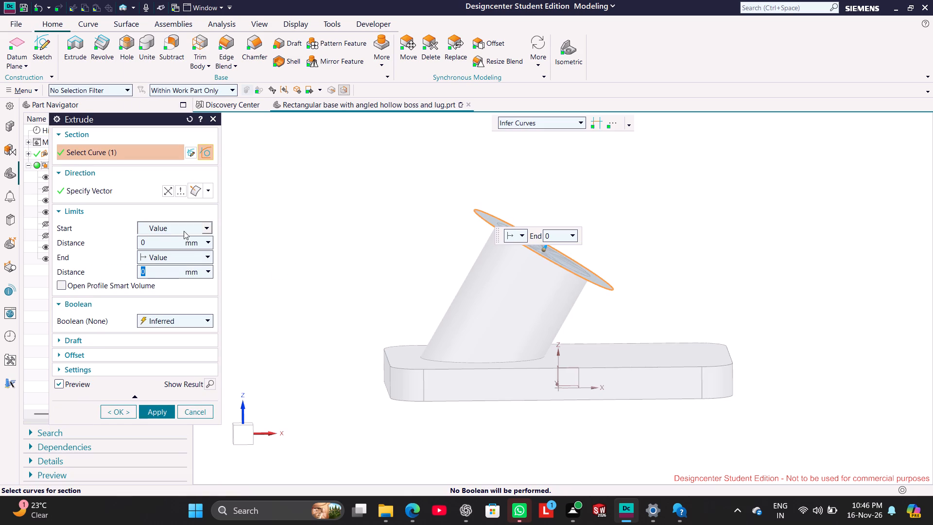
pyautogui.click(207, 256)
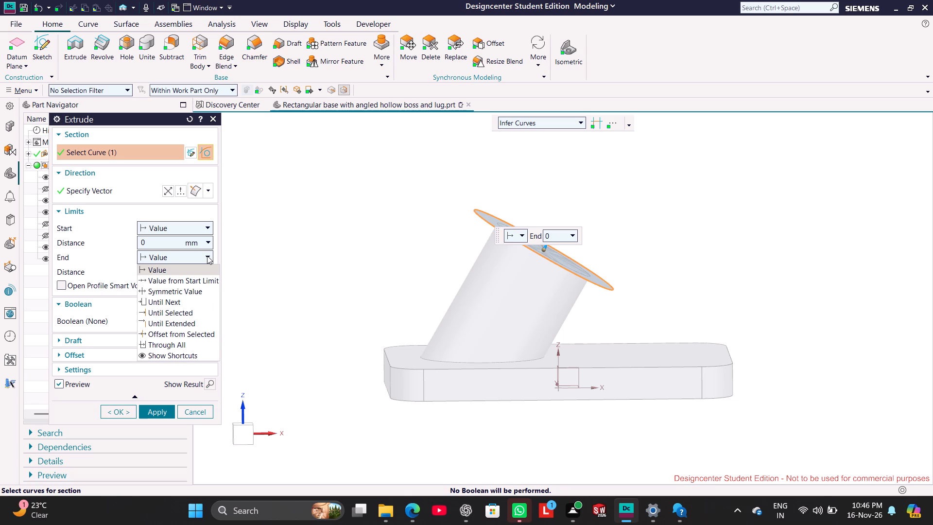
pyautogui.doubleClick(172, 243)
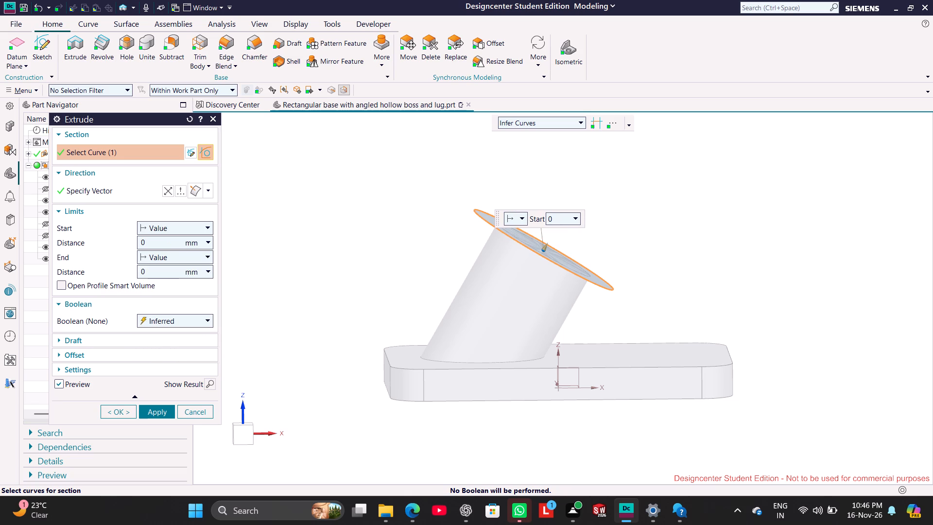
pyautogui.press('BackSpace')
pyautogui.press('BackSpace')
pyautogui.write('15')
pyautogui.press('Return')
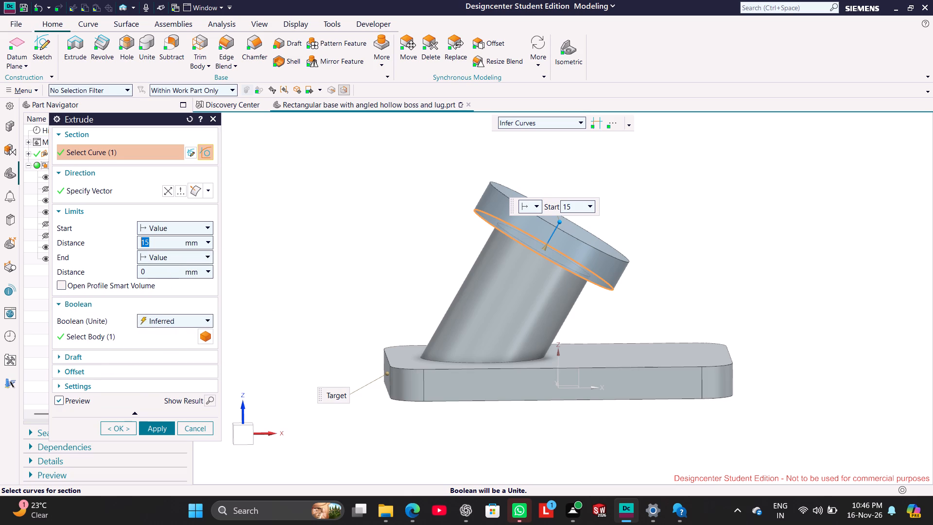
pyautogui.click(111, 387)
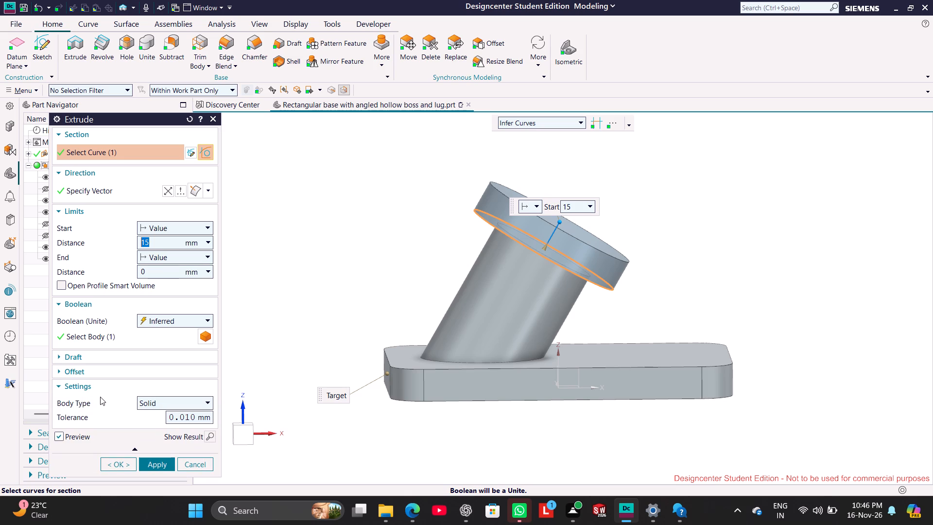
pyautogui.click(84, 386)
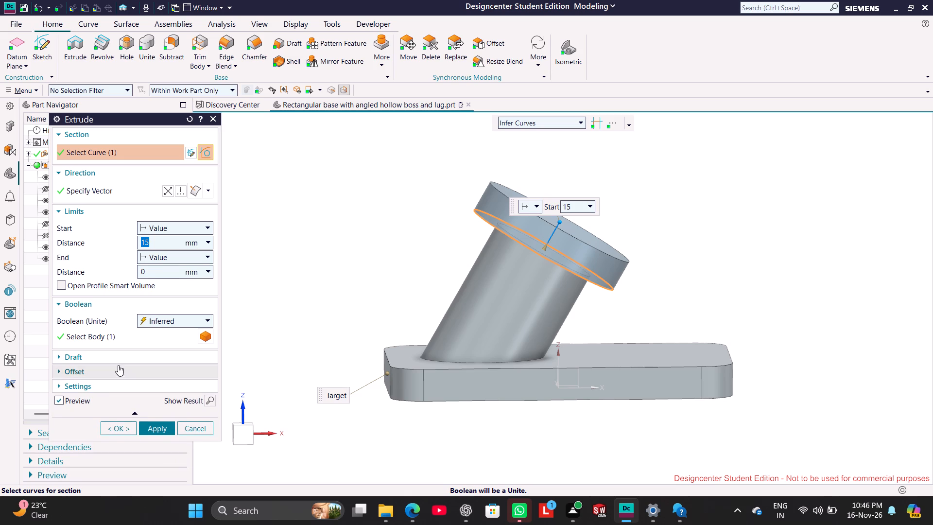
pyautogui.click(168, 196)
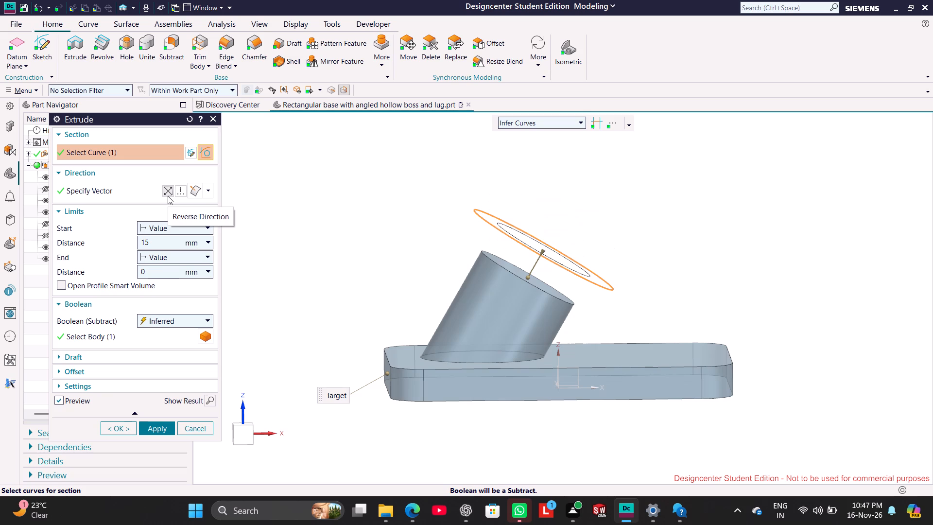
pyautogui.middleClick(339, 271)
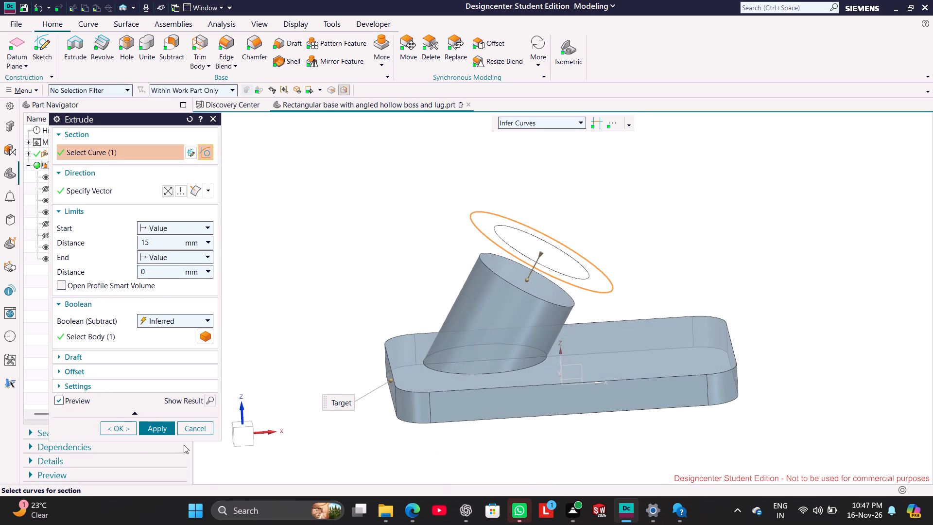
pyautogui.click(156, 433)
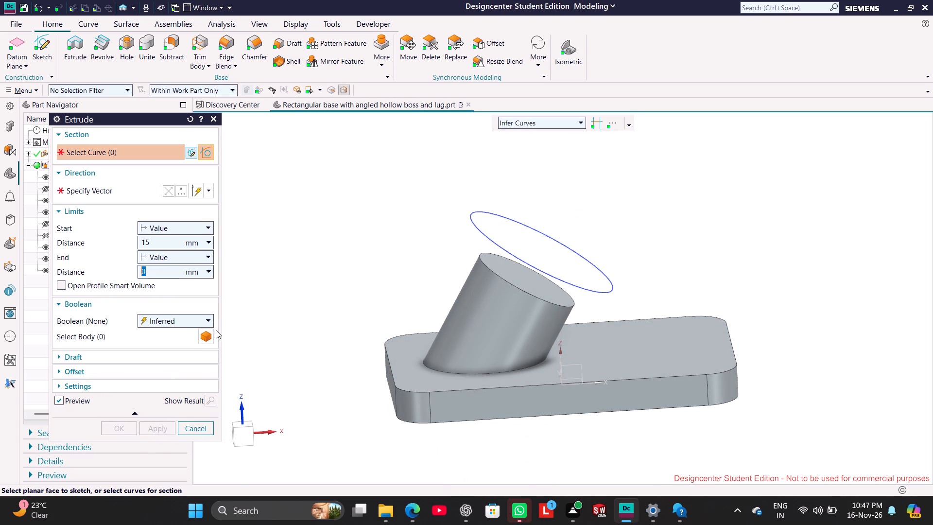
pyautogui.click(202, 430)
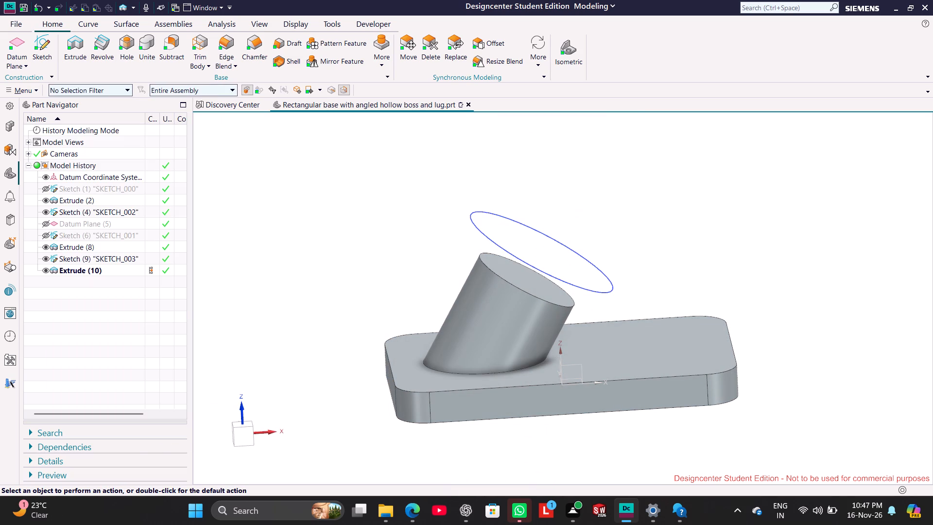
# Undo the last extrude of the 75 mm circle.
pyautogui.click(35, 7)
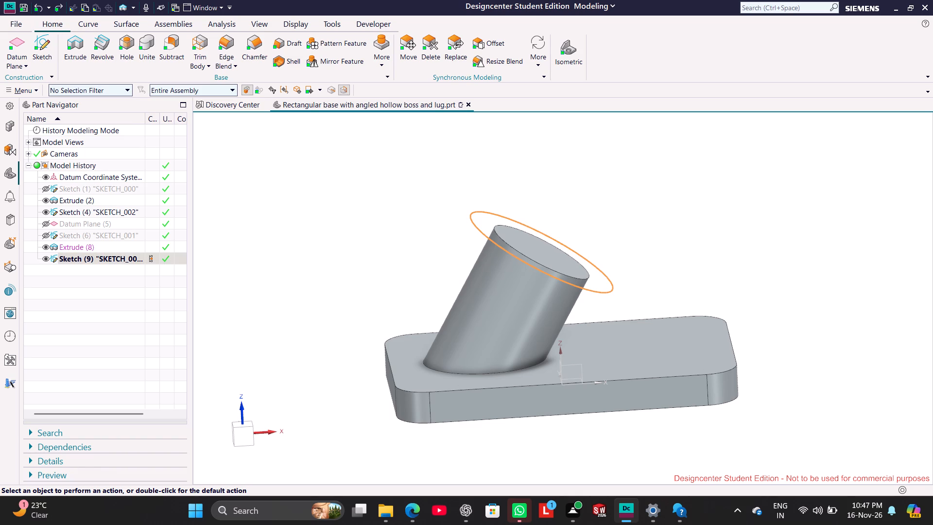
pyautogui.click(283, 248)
# Extrude the 75 mm circle 15 mm back along the boss in the reversed direction, with Boolean set to None.
pyautogui.rightClick(115, 260)
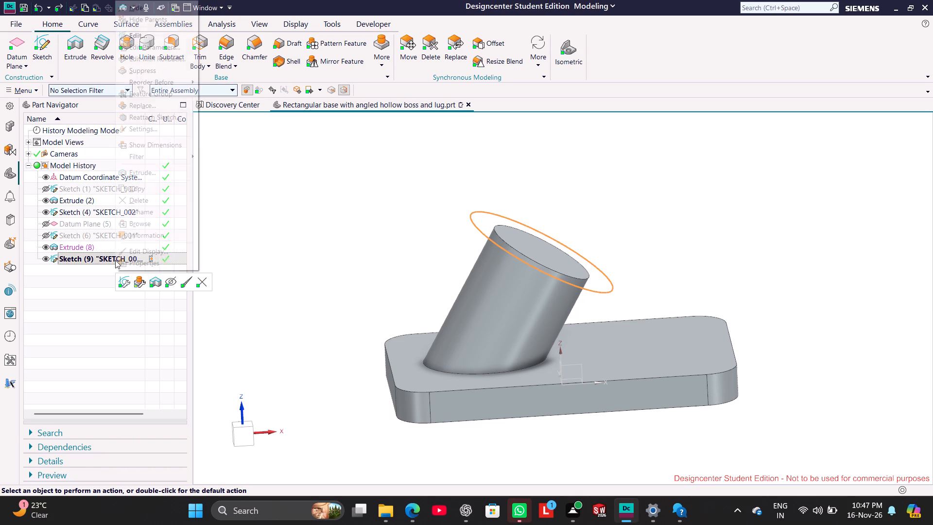
pyautogui.click(156, 280)
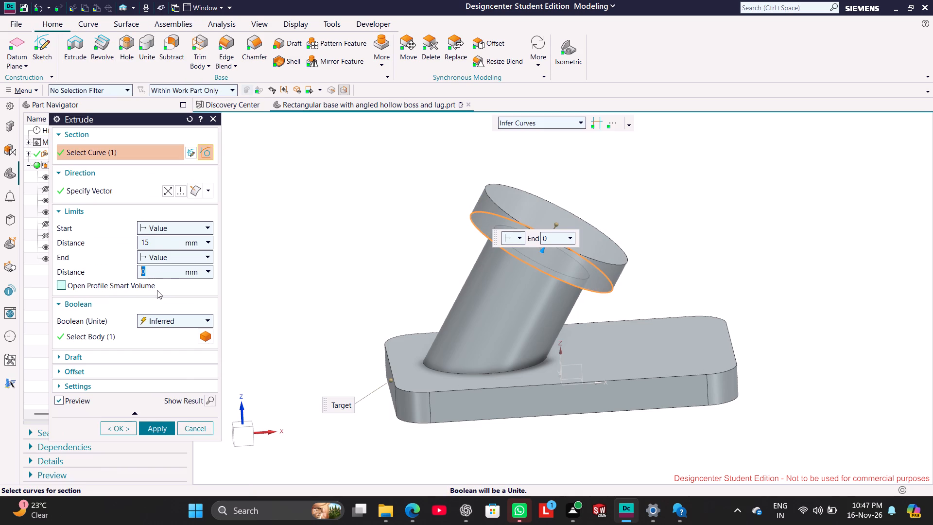
pyautogui.click(208, 320)
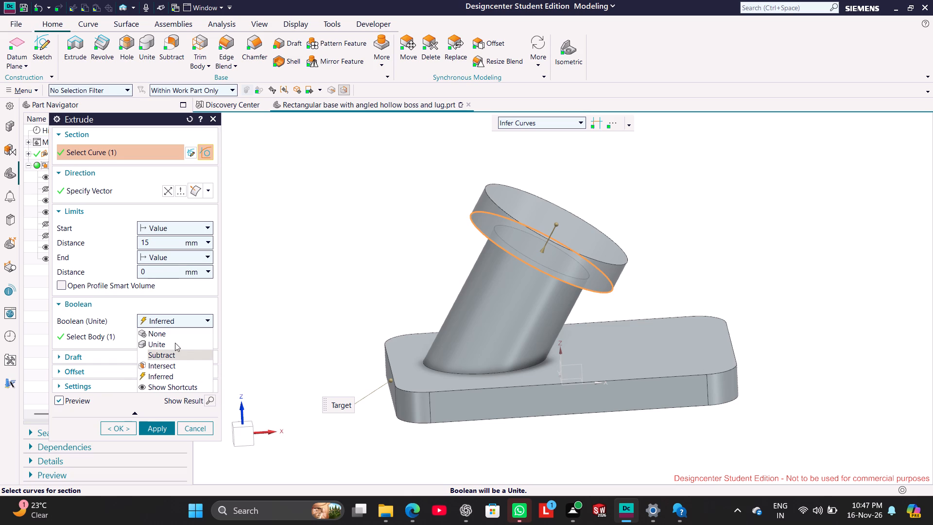
pyautogui.click(175, 342)
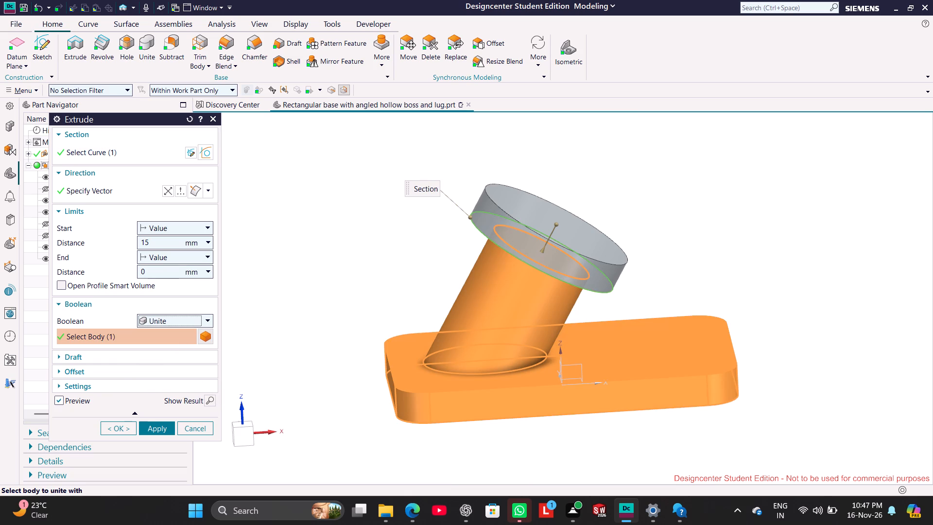
pyautogui.click(207, 324)
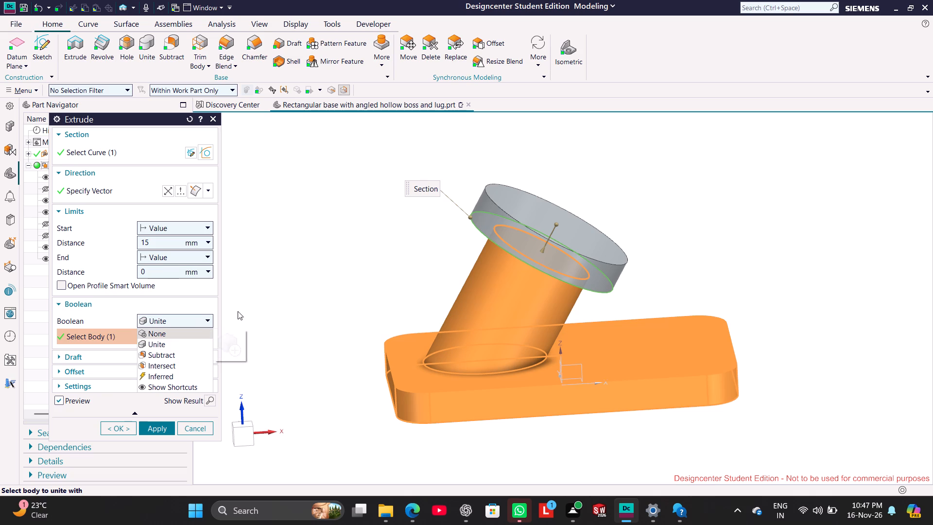
pyautogui.click(248, 301)
pyautogui.click(208, 321)
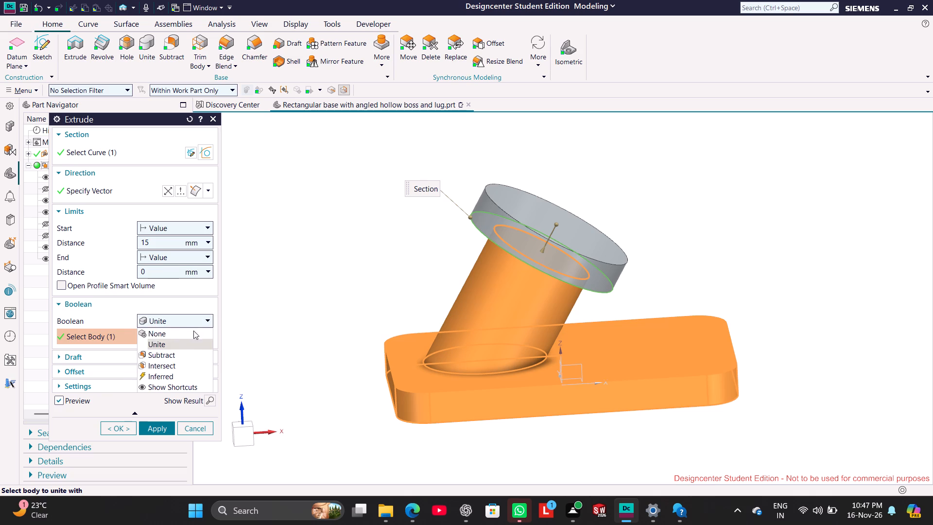
pyautogui.click(189, 332)
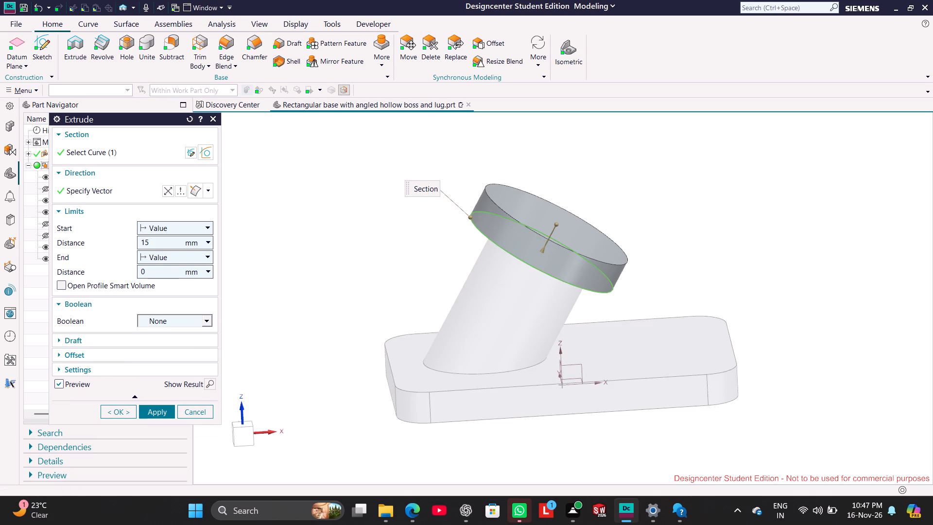
pyautogui.doubleClick(164, 242)
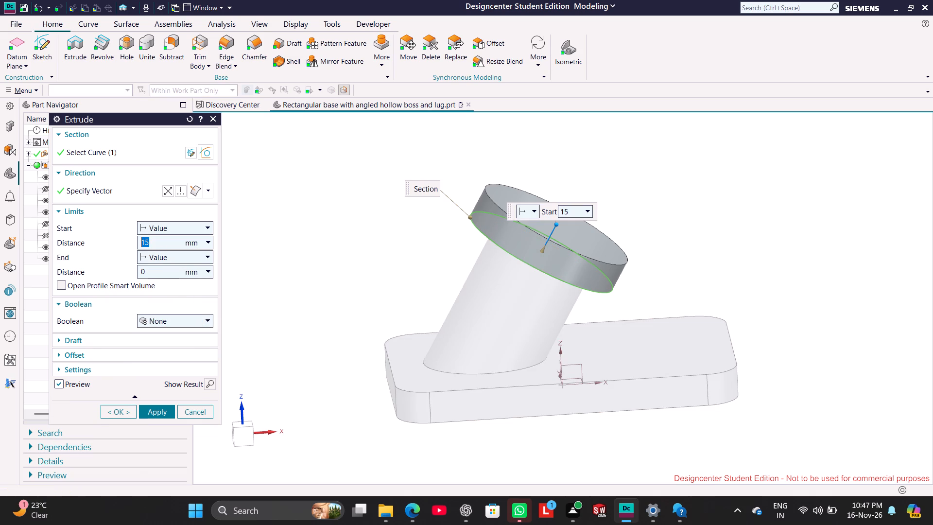
pyautogui.click(164, 242)
pyautogui.click(173, 188)
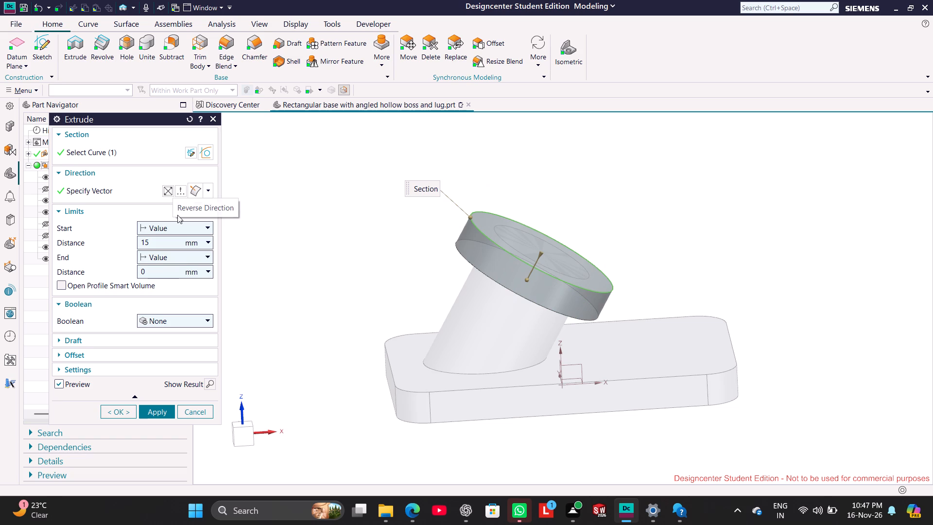
pyautogui.click(162, 410)
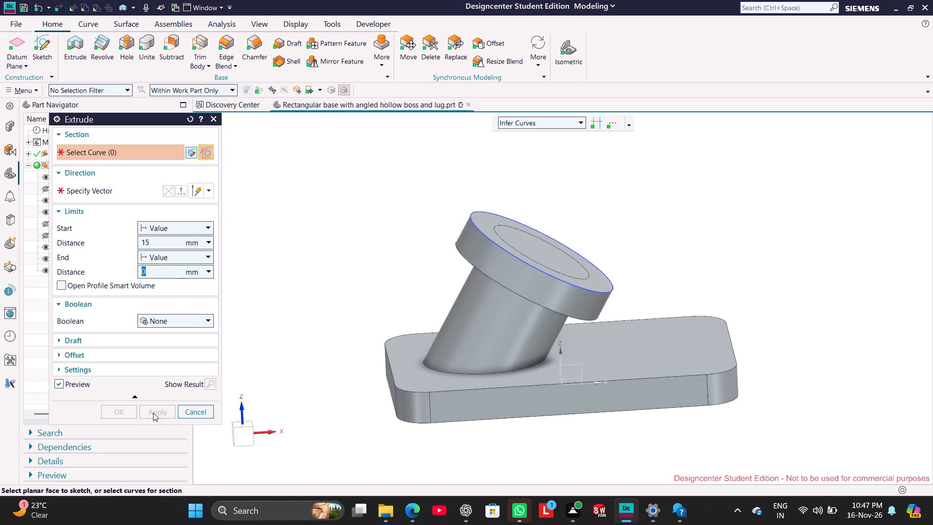
pyautogui.click(322, 261)
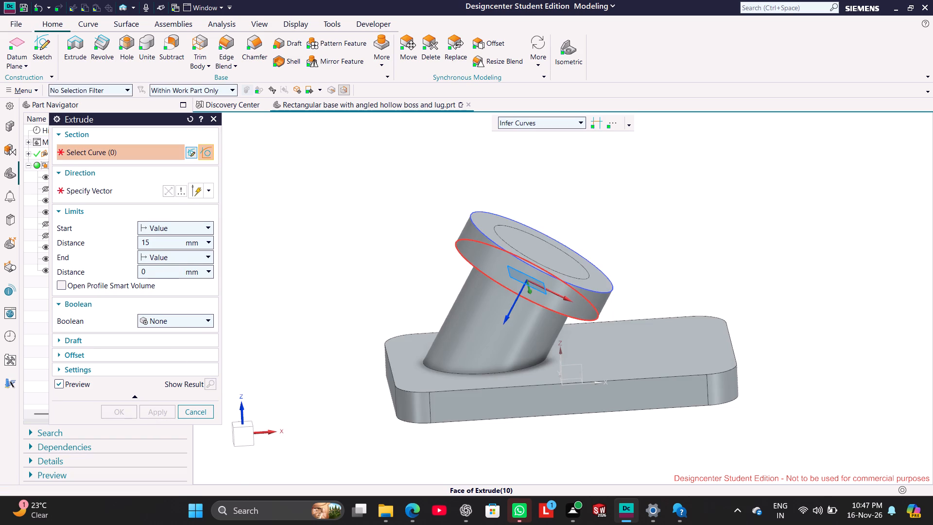
pyautogui.click(322, 199)
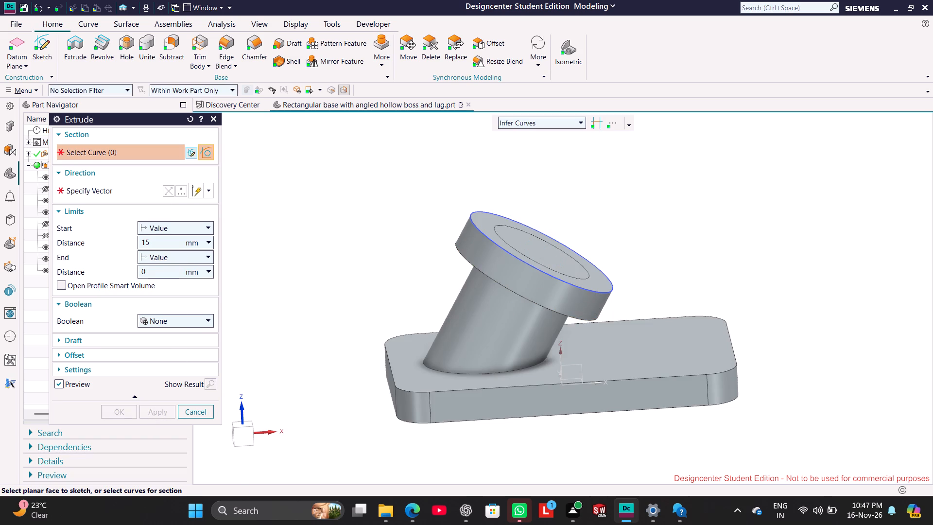
pyautogui.click(216, 117)
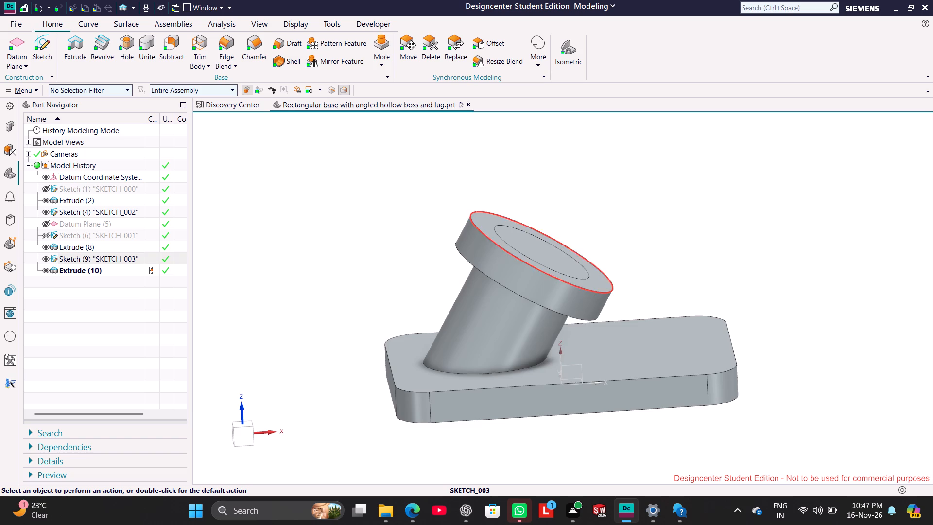
# Hide the 75 mm circle's sketch on the flange face.
pyautogui.rightClick(500, 245)
pyautogui.click(554, 232)
pyautogui.click(317, 227)
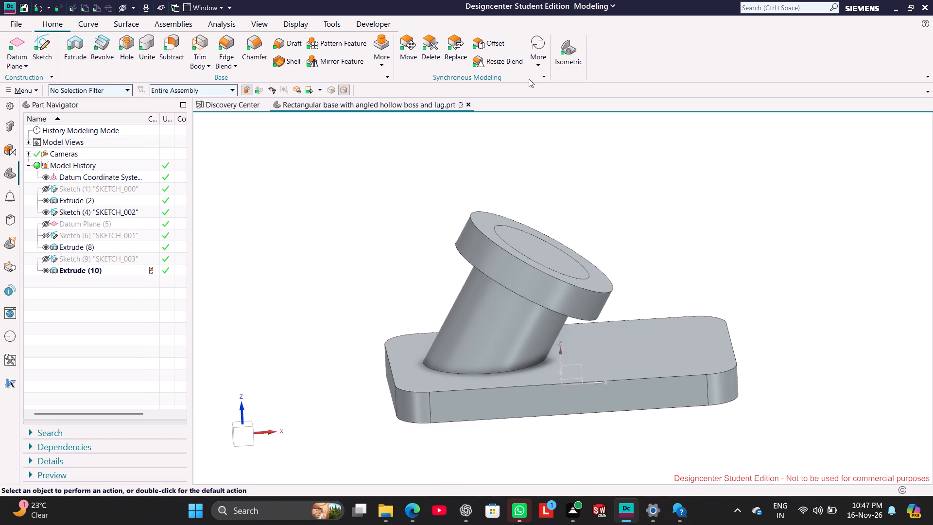
# Create a new sketch on the flange's end face, working from the isometric view.
pyautogui.click(560, 50)
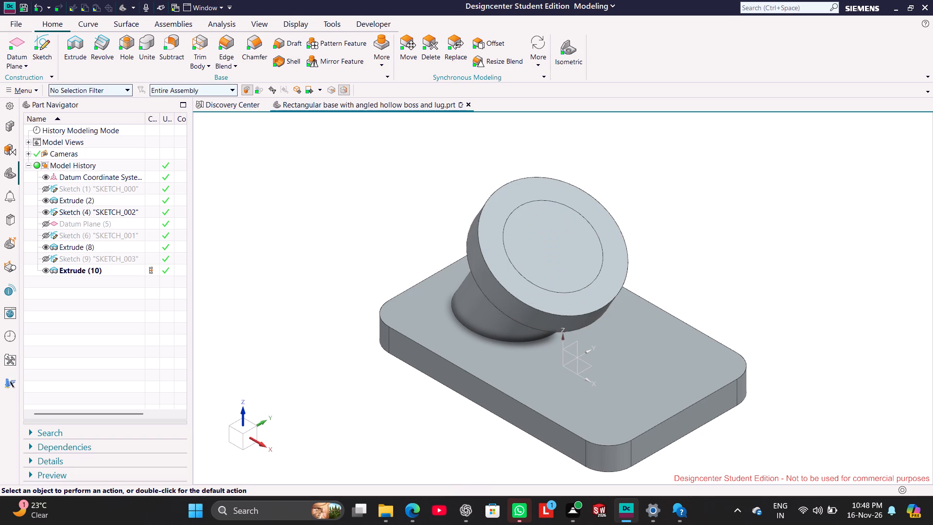
pyautogui.rightClick(502, 205)
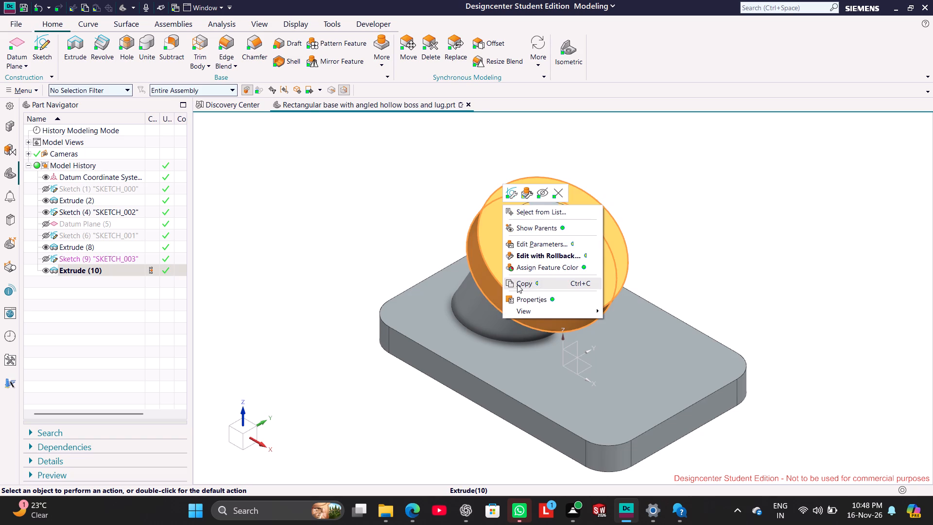
pyautogui.click(311, 244)
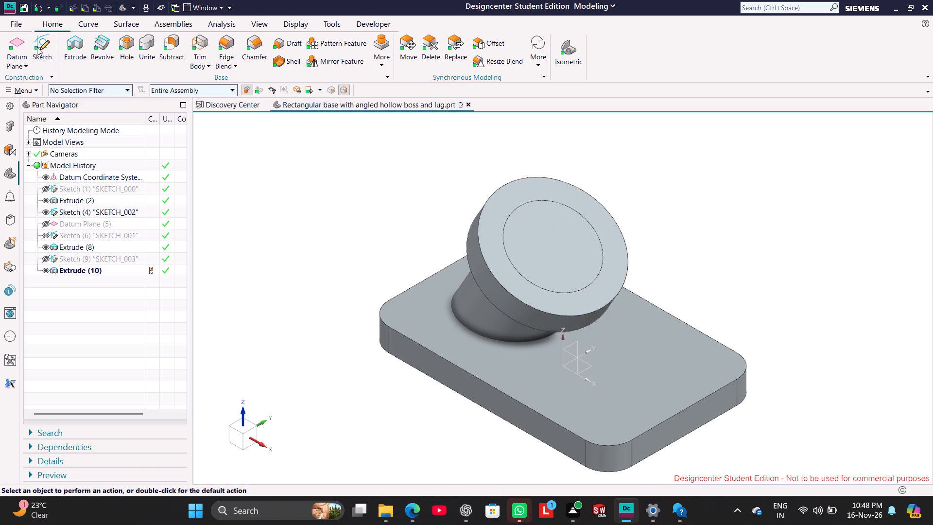
pyautogui.click(37, 47)
pyautogui.click(512, 277)
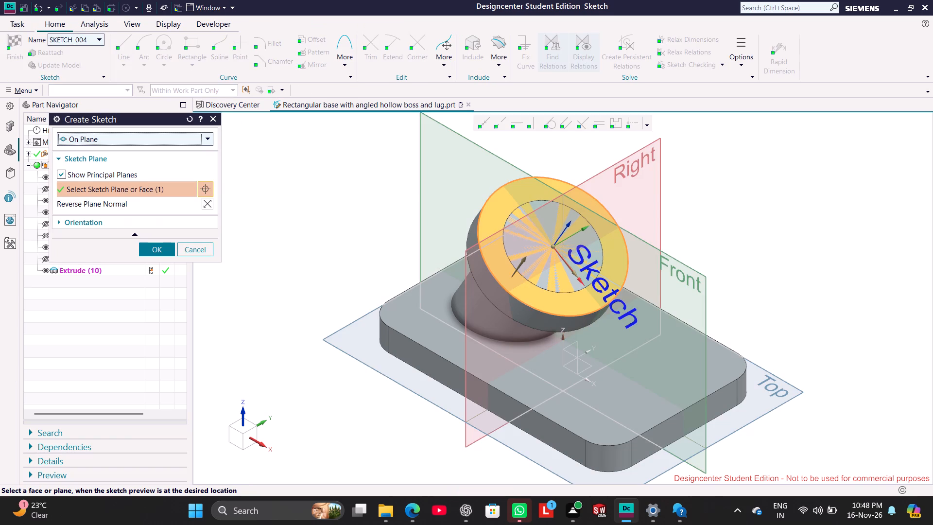
pyautogui.click(166, 247)
pyautogui.click(292, 218)
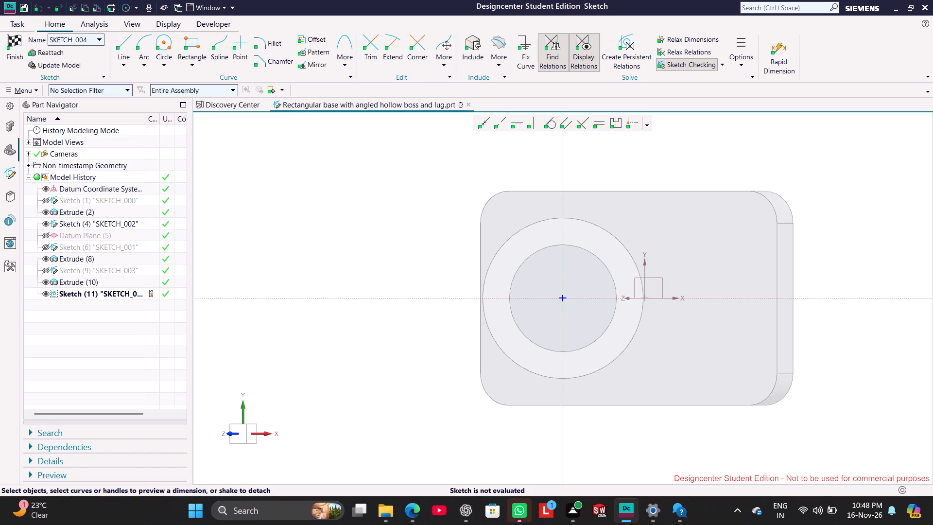
# Sketch a horizontal line about 100 mm long from the base's far short edge to the flange centre and convert it to reference.
pyautogui.click(123, 43)
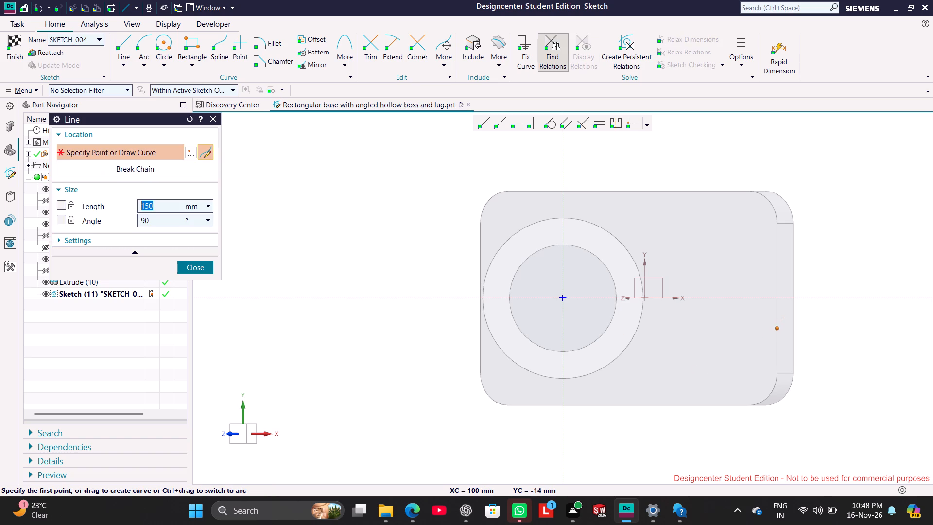
pyautogui.click(776, 297)
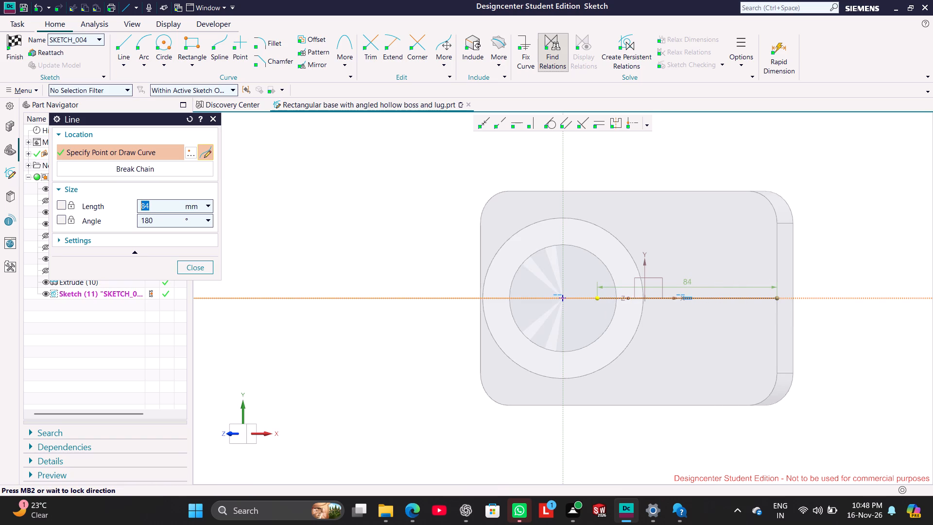
pyautogui.click(564, 291)
pyautogui.rightClick(441, 279)
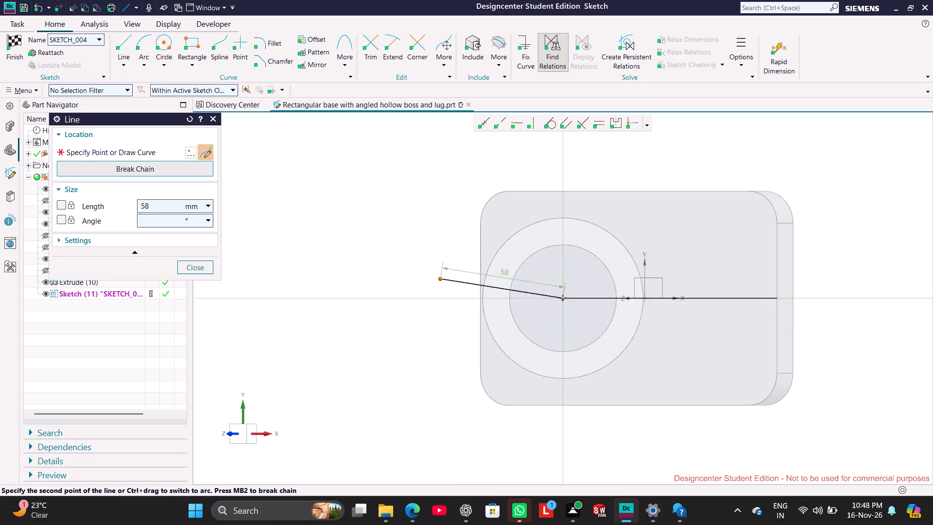
pyautogui.click(193, 265)
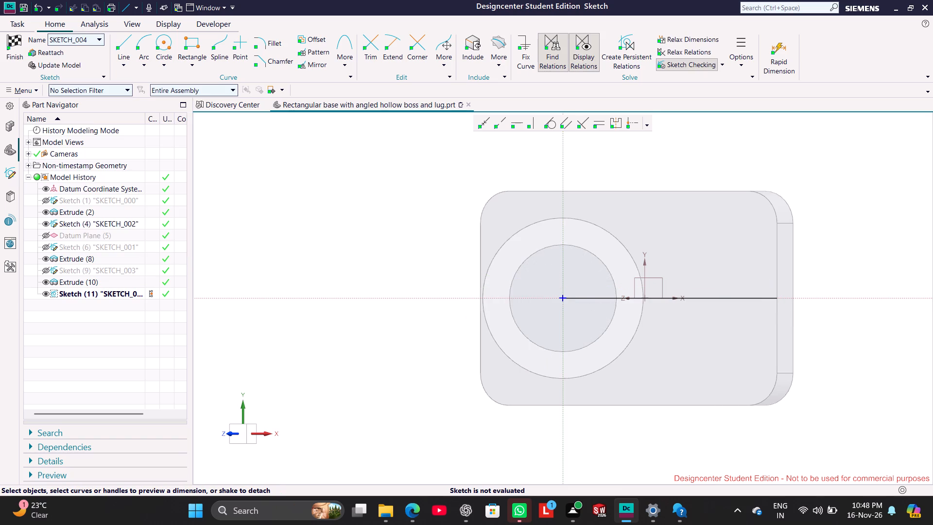
pyautogui.rightClick(726, 297)
pyautogui.click(731, 286)
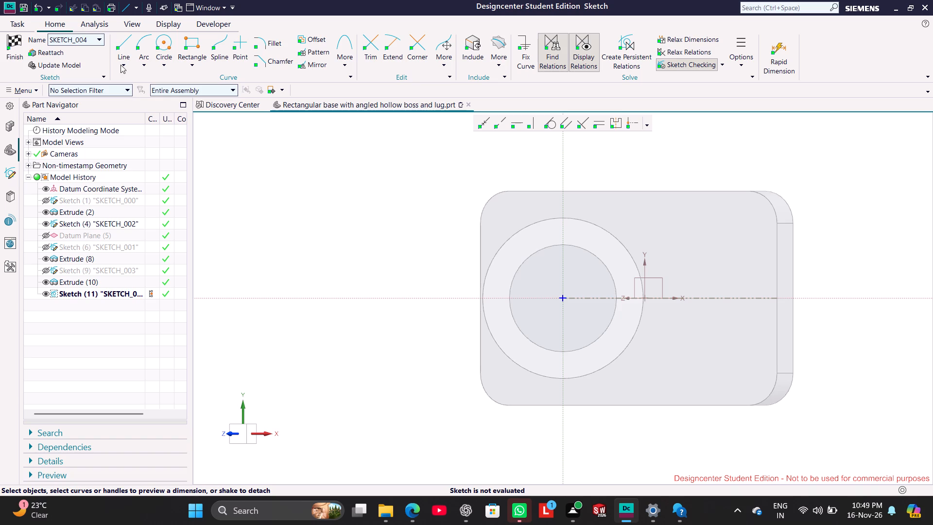
# Sketch a 75 mm diameter circle centred on the flange centre, matching the flange's outer edge.
pyautogui.click(128, 47)
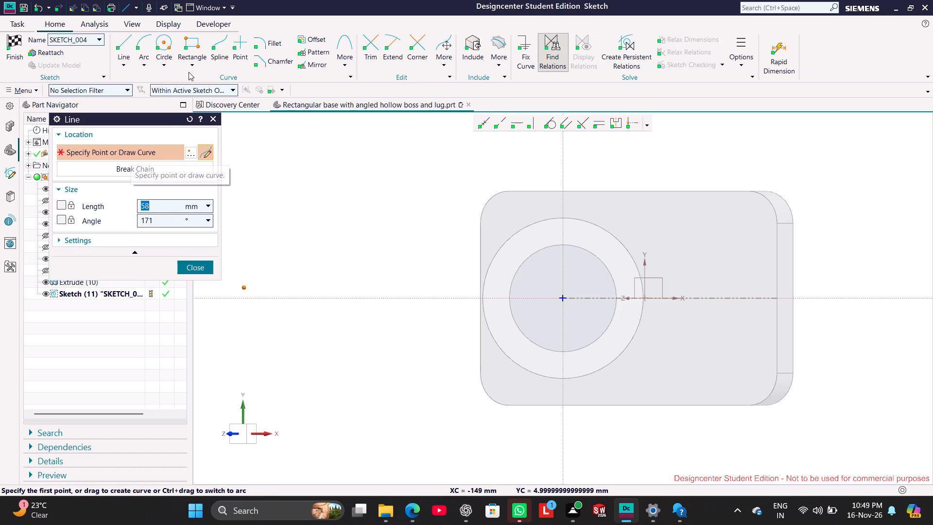
pyautogui.click(162, 48)
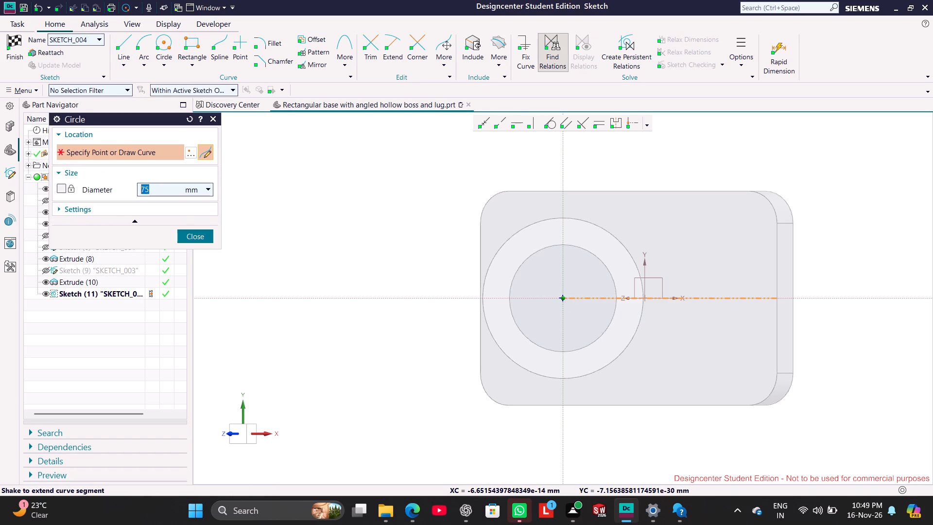
pyautogui.click(564, 299)
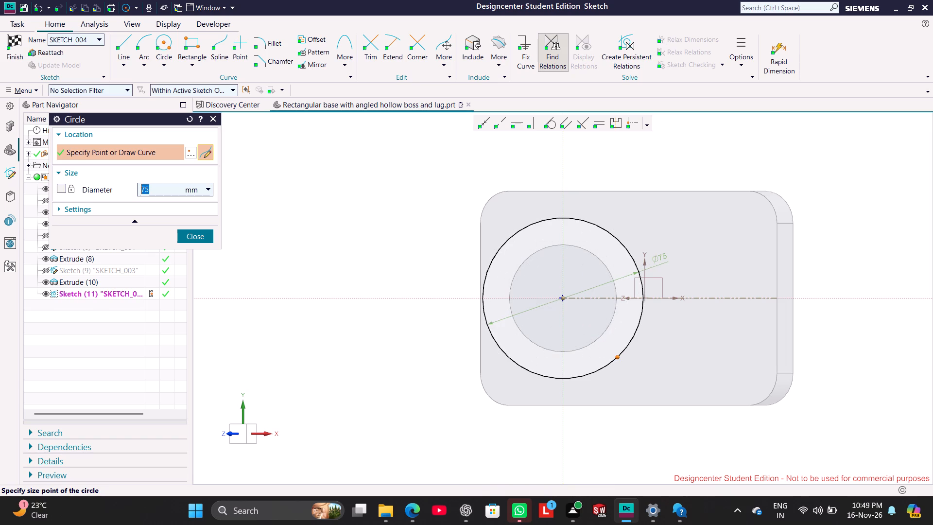
pyautogui.click(620, 358)
pyautogui.click(193, 234)
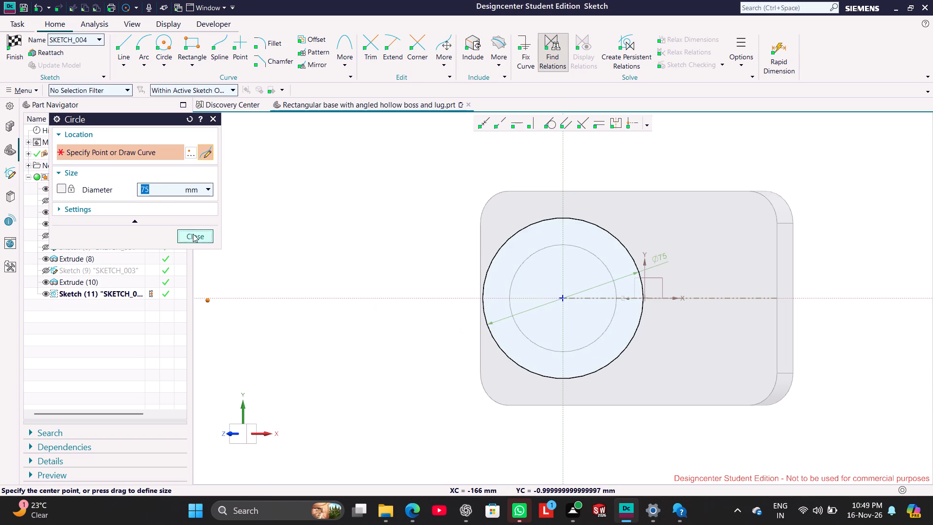
# Sketch a horizontal line about 65.7 mm long from the circle to the base's far edge, about 15 mm below the reference line.
pyautogui.click(125, 42)
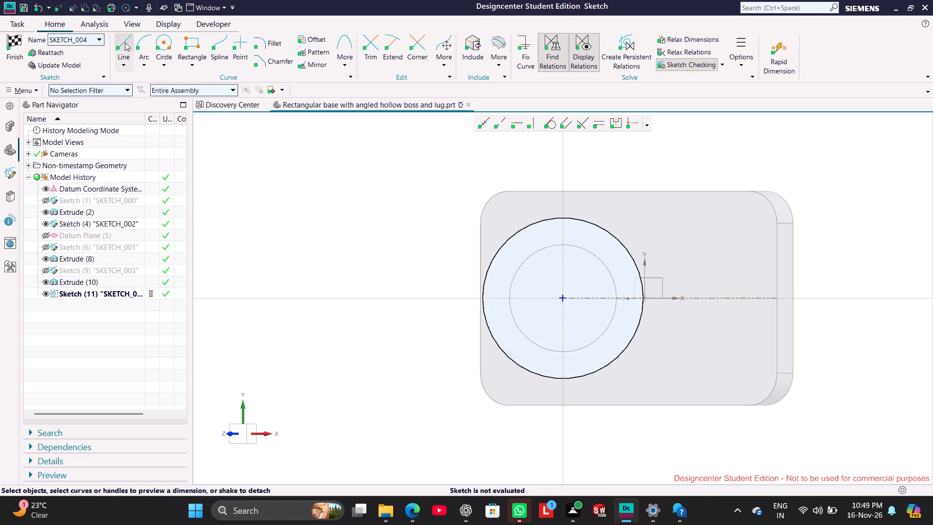
pyautogui.click(635, 331)
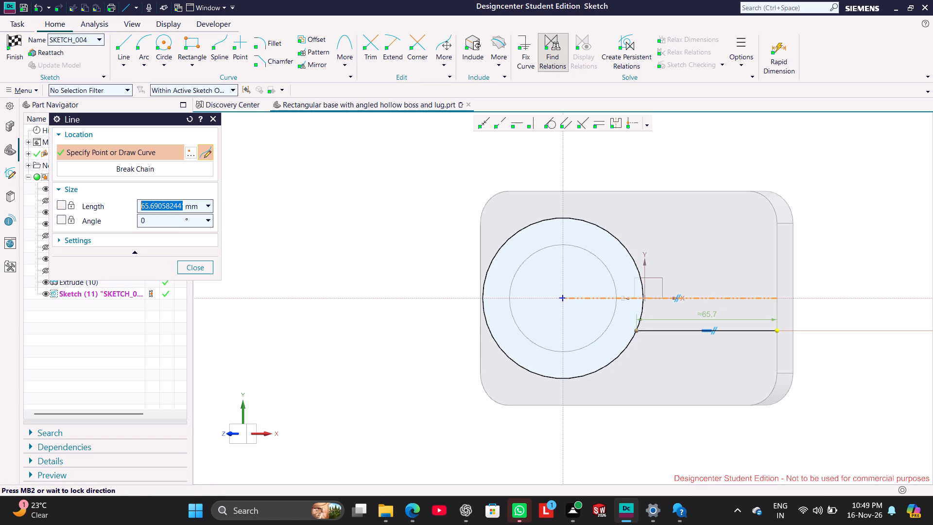
pyautogui.click(779, 336)
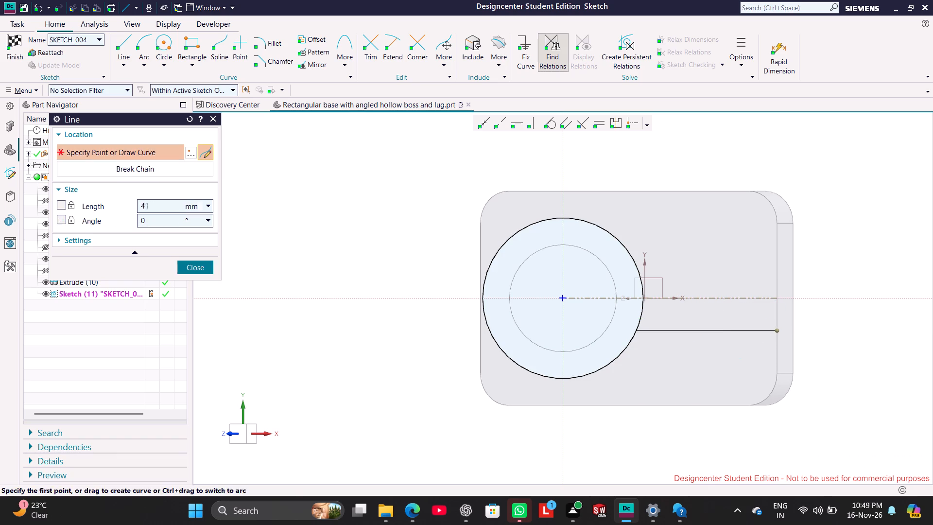
pyautogui.rightClick(391, 402)
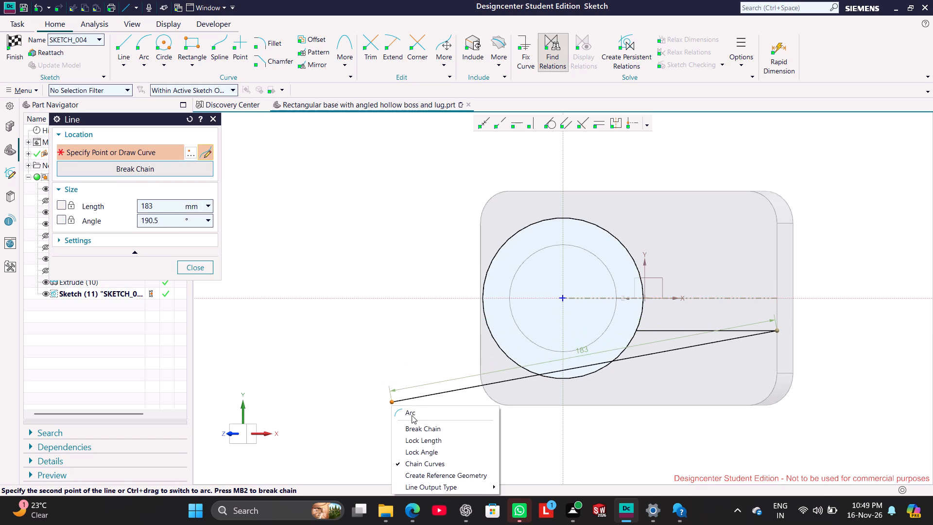
pyautogui.click(207, 268)
pyautogui.click(328, 248)
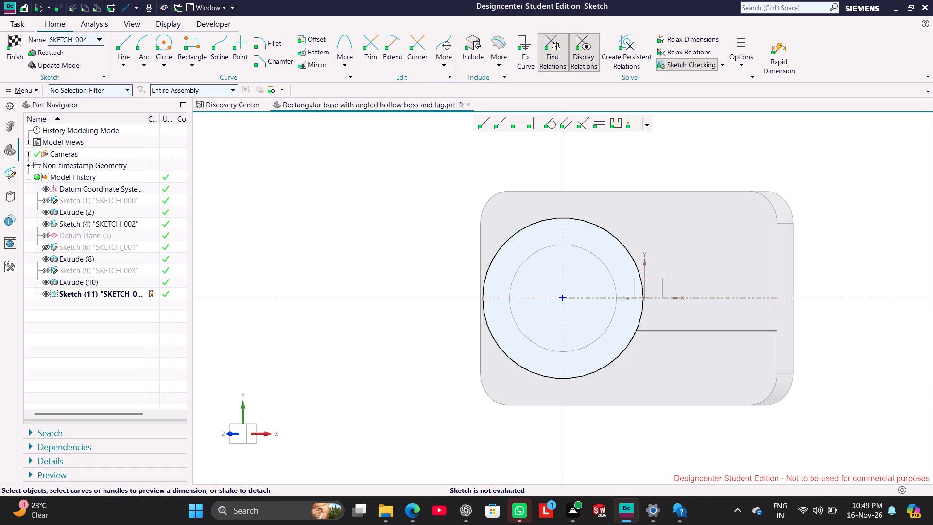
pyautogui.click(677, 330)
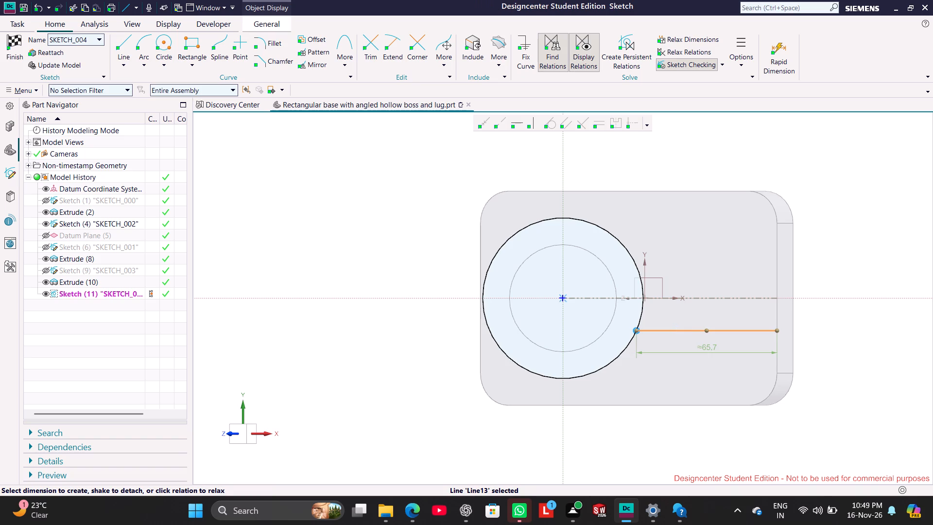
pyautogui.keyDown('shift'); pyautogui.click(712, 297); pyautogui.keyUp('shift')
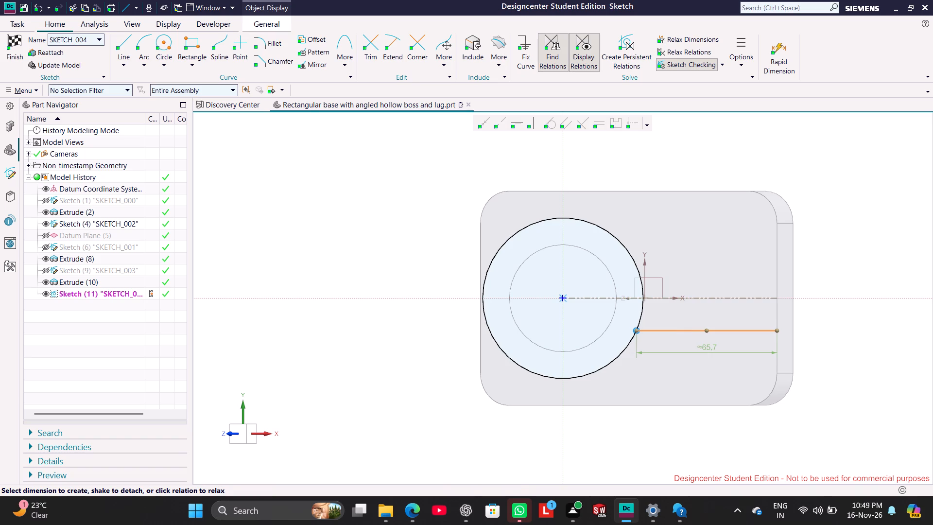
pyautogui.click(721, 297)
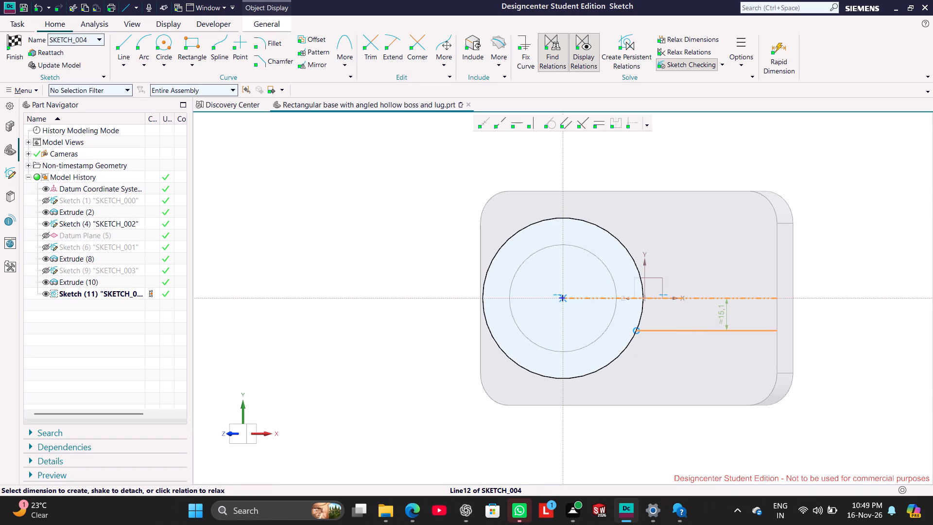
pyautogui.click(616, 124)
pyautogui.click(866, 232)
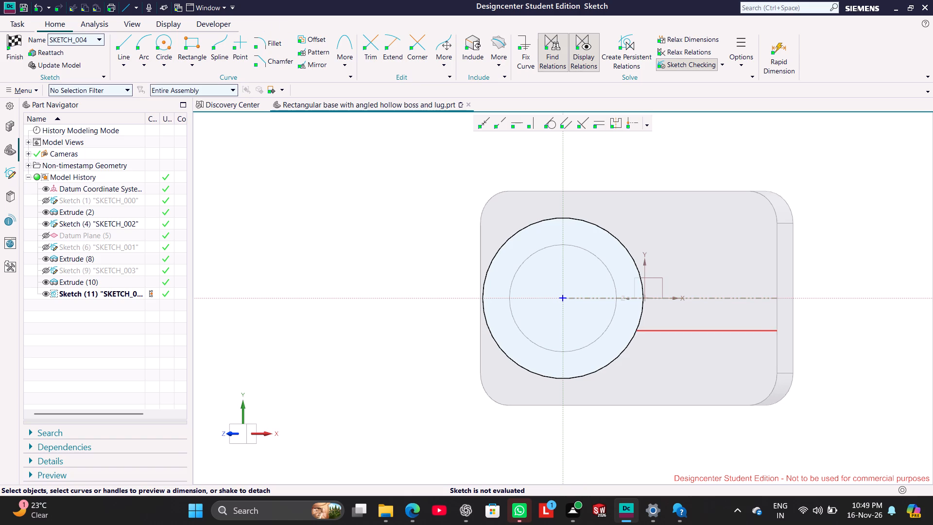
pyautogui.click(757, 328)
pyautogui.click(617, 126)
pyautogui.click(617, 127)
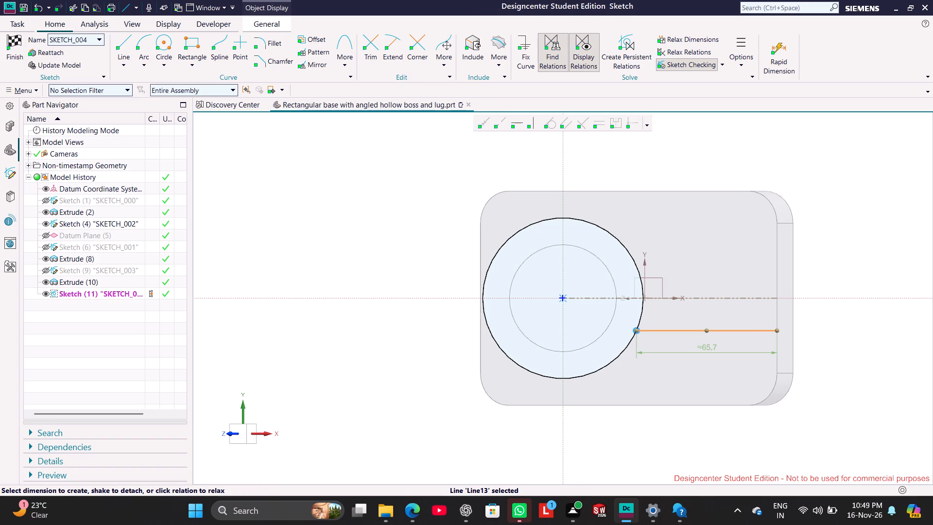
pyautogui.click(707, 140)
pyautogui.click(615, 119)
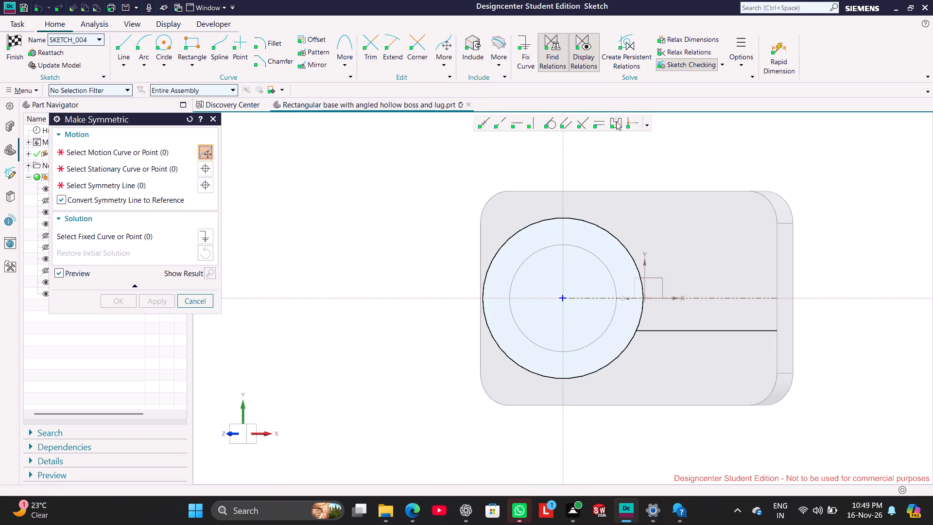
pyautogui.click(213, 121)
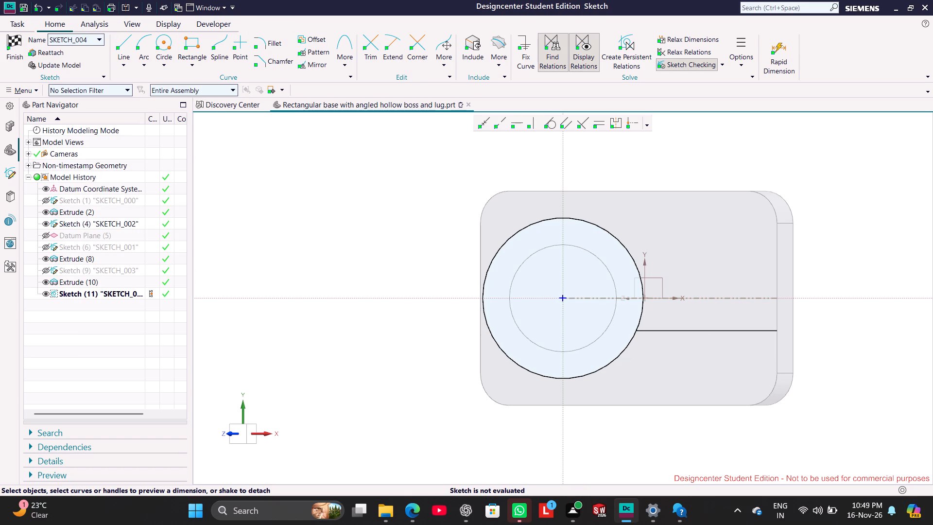
# Mirror the lower horizontal line about the horizontal reference line with Mirror Curve.
pyautogui.click(719, 330)
pyautogui.keyDown('shift'); pyautogui.click(722, 296); pyautogui.keyUp('shift')
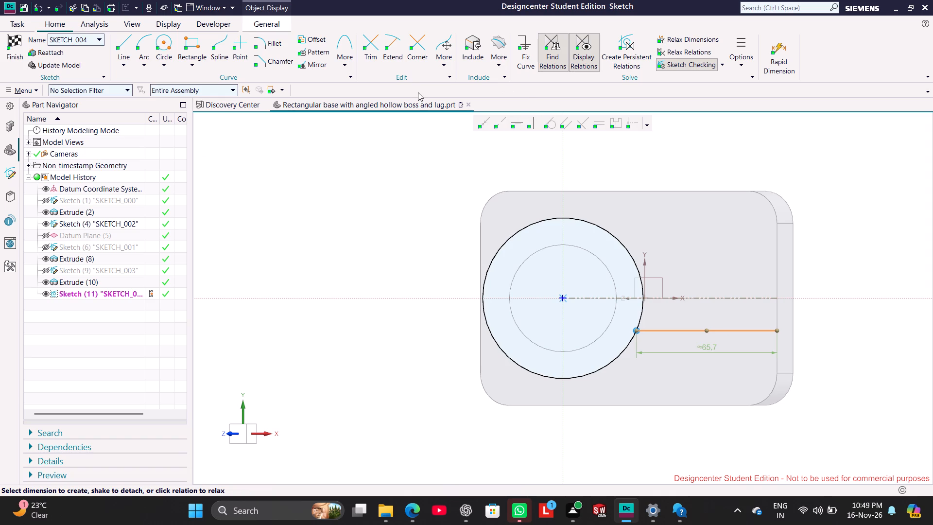
pyautogui.click(308, 65)
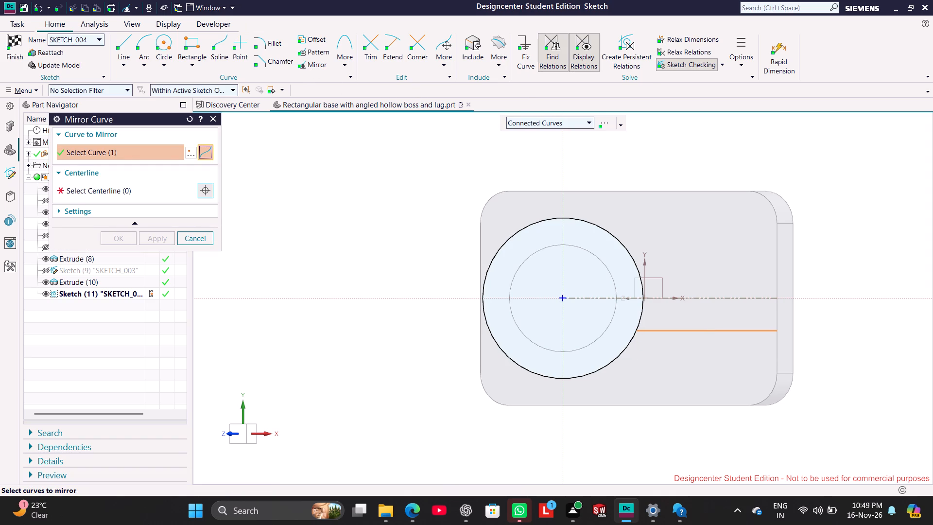
pyautogui.click(699, 331)
pyautogui.click(117, 194)
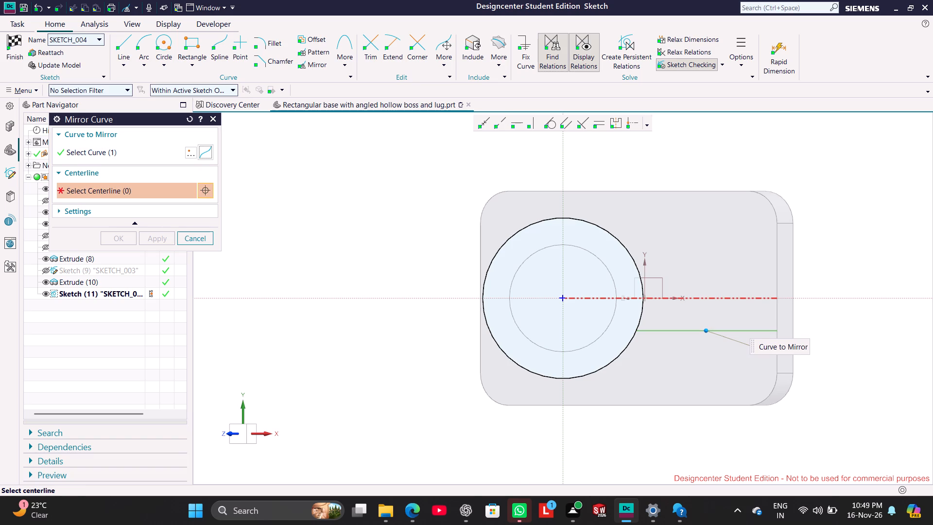
pyautogui.click(710, 298)
pyautogui.click(125, 238)
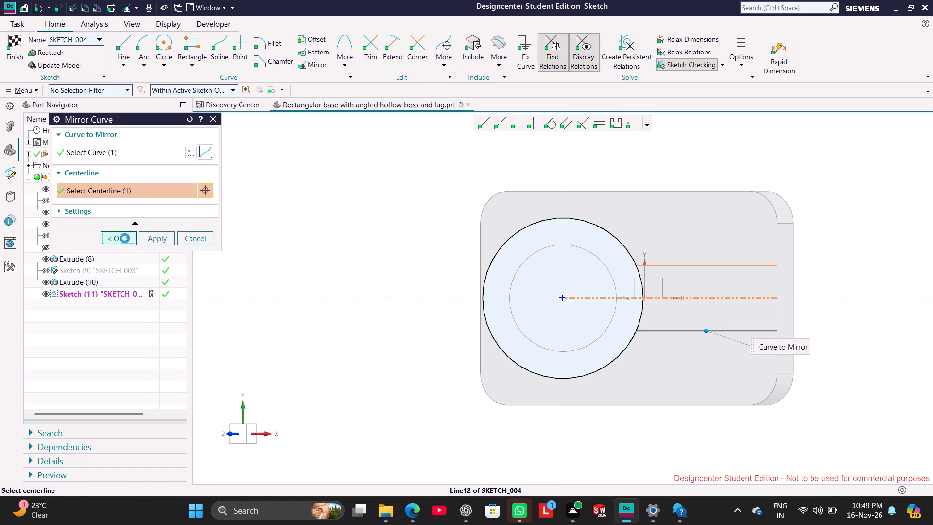
pyautogui.click(316, 215)
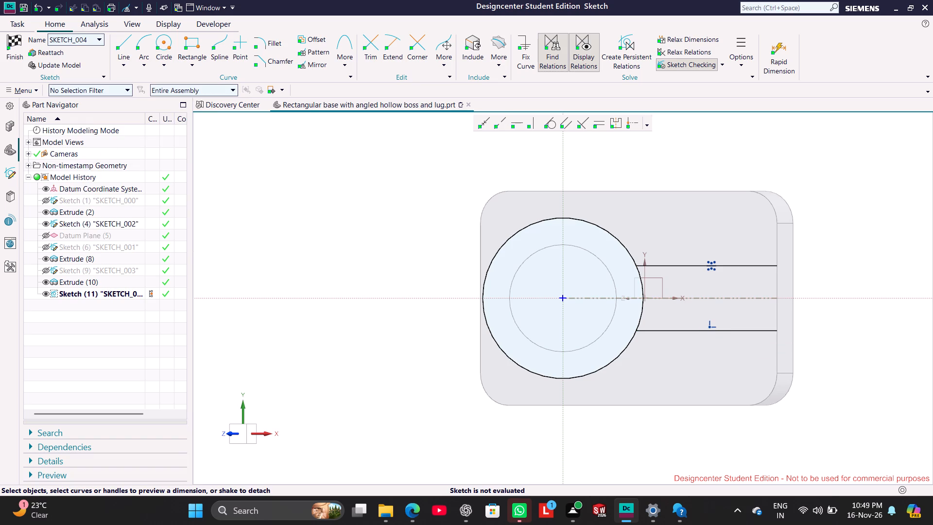
# Set the distance between the two mirrored horizontal lines to 35 mm, scaling the entire sketch.
pyautogui.click(735, 330)
pyautogui.click(741, 264)
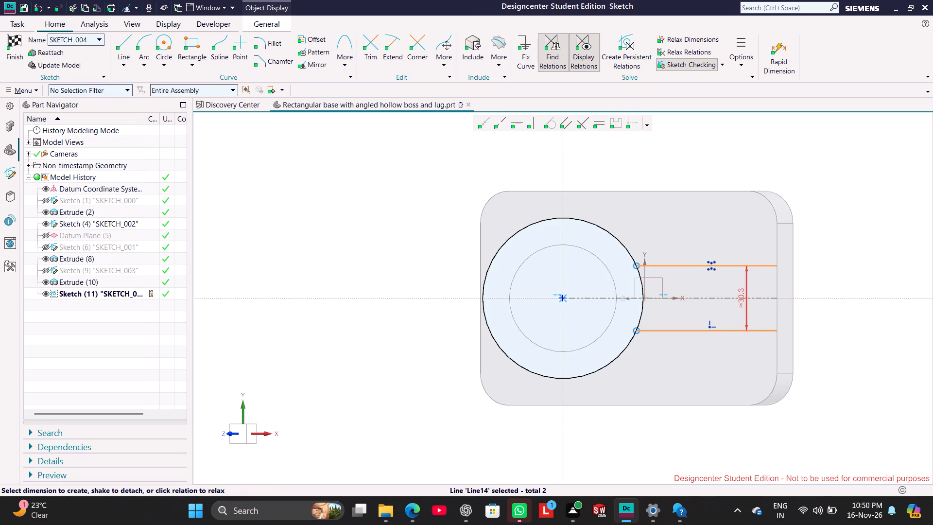
pyautogui.doubleClick(738, 293)
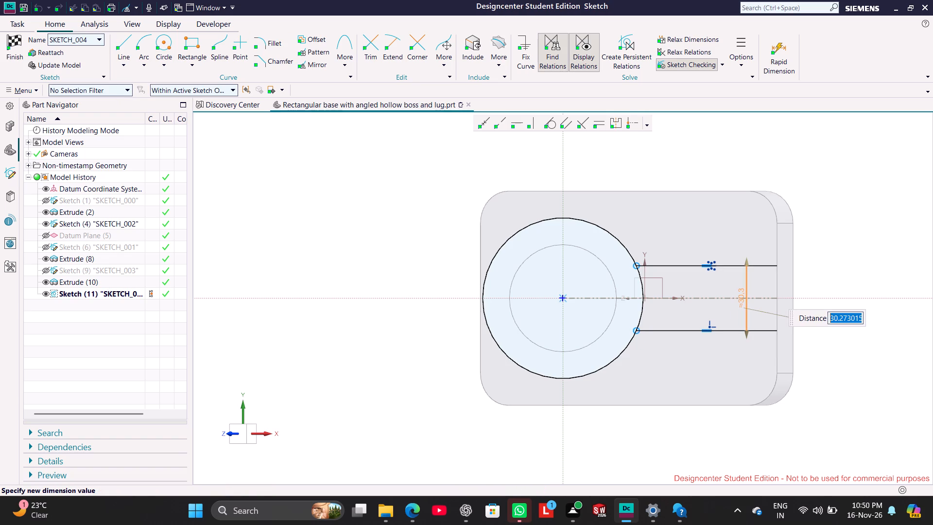
pyautogui.write('35')
pyautogui.press('Return')
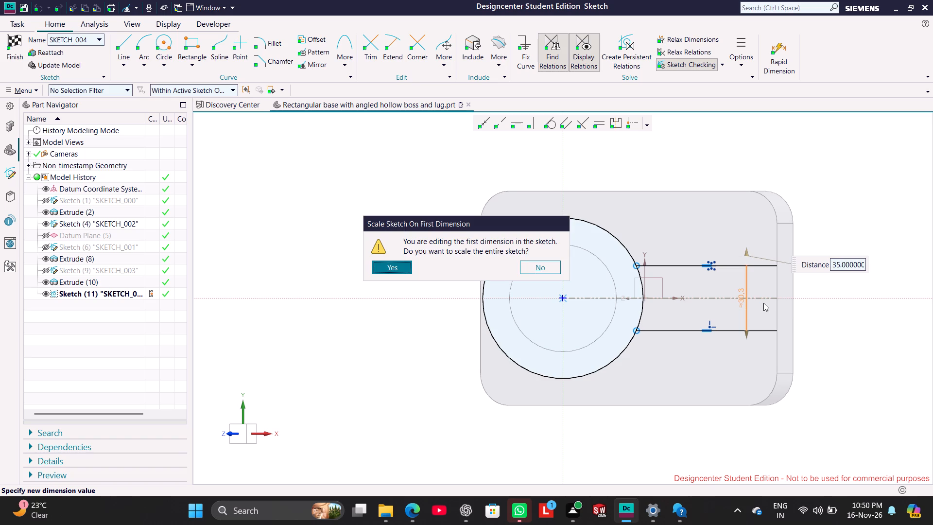
pyautogui.click(388, 267)
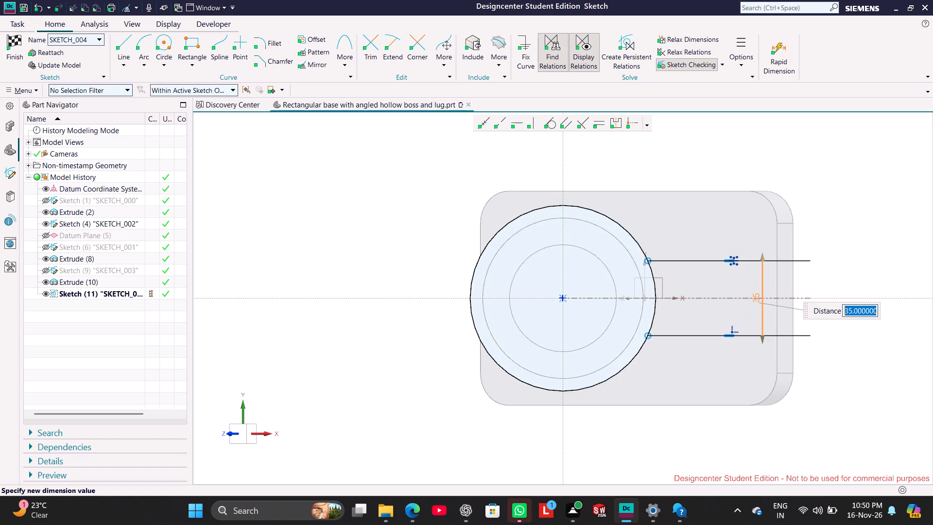
pyautogui.click(397, 382)
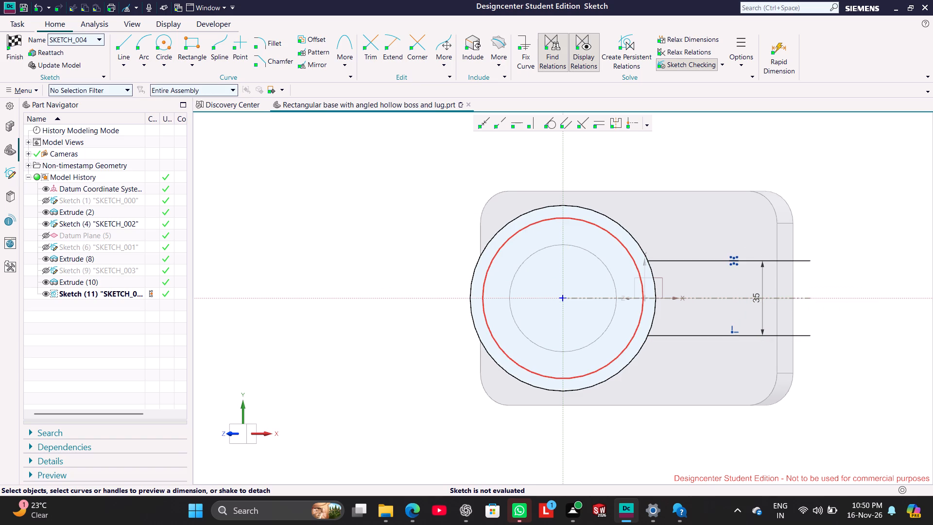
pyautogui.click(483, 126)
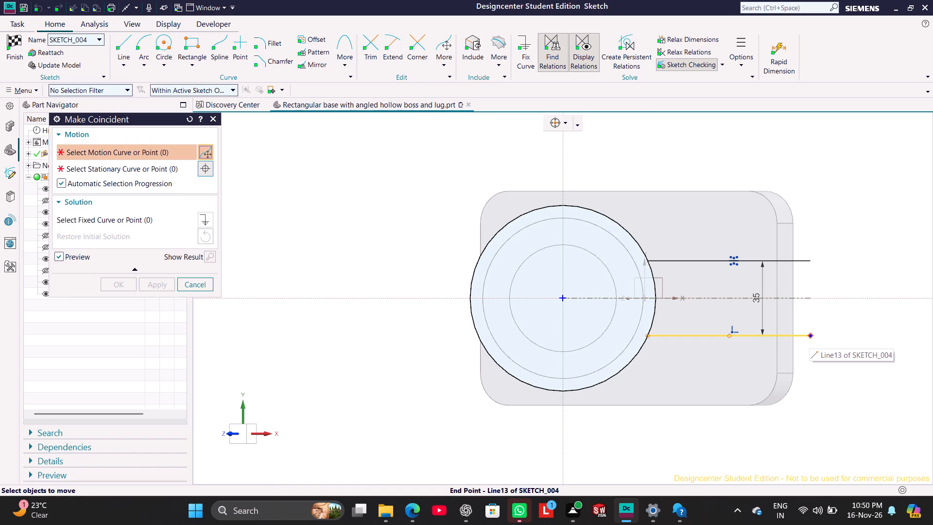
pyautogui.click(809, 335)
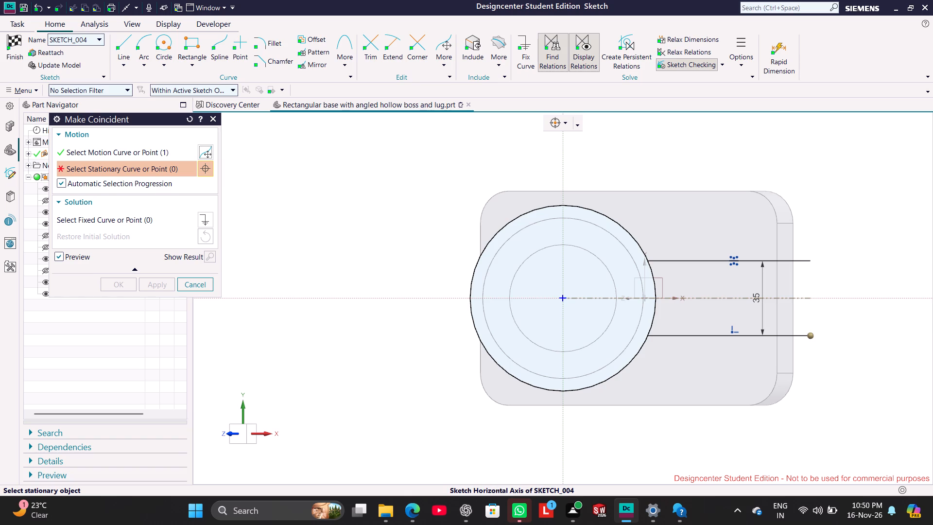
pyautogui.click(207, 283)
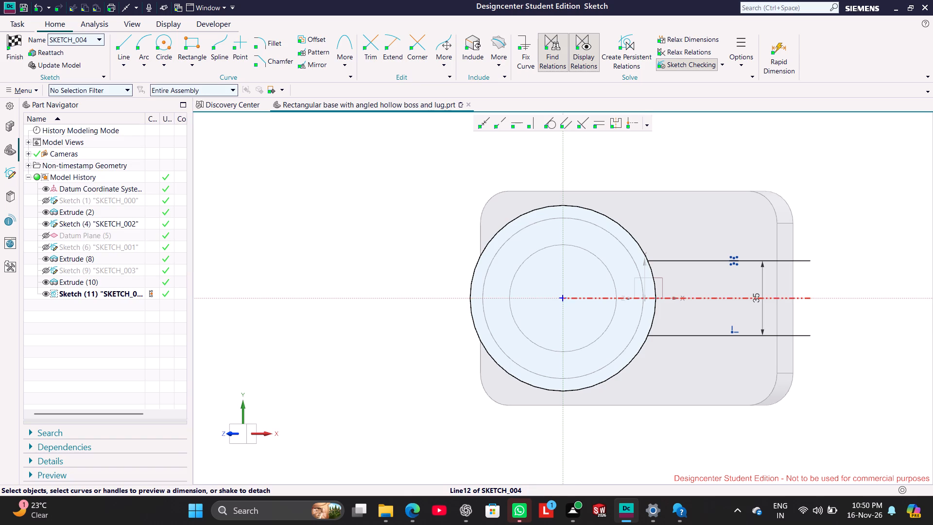
# Shorten the horizontal reference line so its free end lies on the dashed vertical edge line near the base's far side.
pyautogui.moveTo(811, 297); pyautogui.dragTo(774, 295)
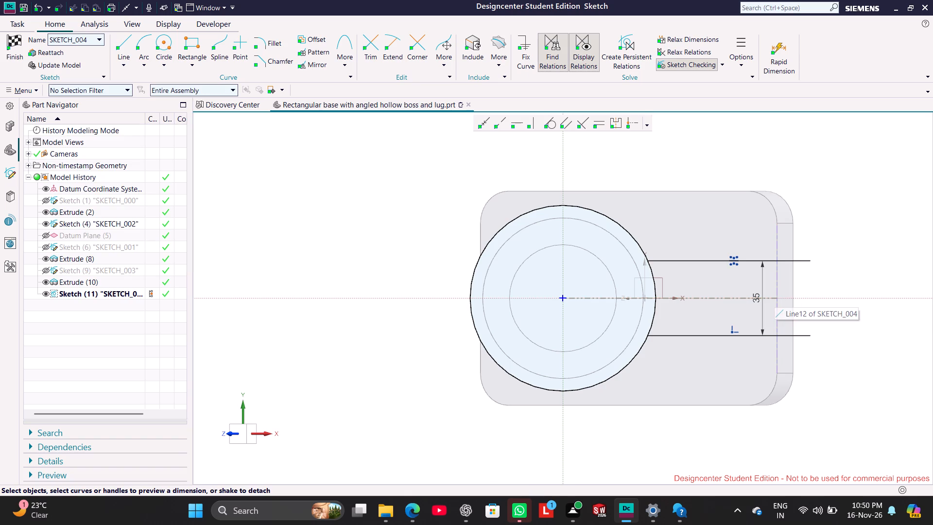
pyautogui.click(341, 352)
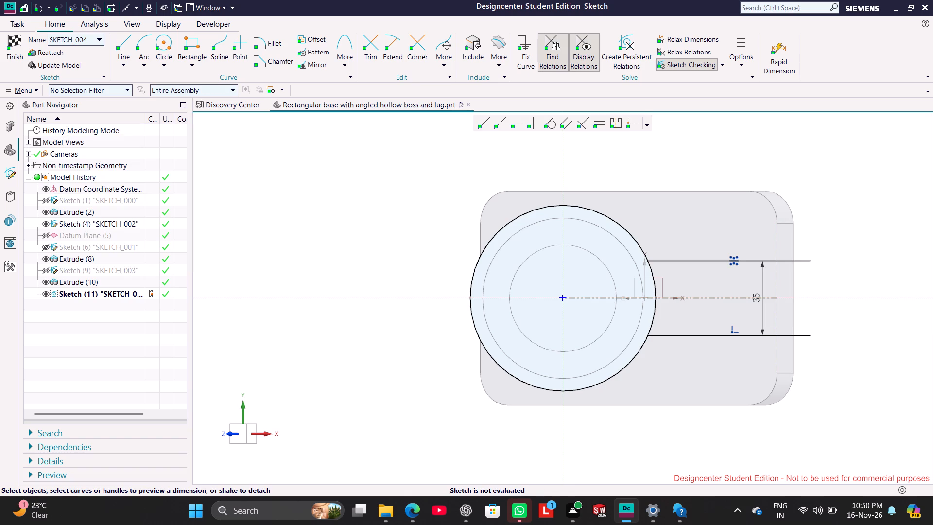
# Make the lower horizontal line's free end coincident with the dashed vertical edge line near the base's far side.
pyautogui.click(484, 127)
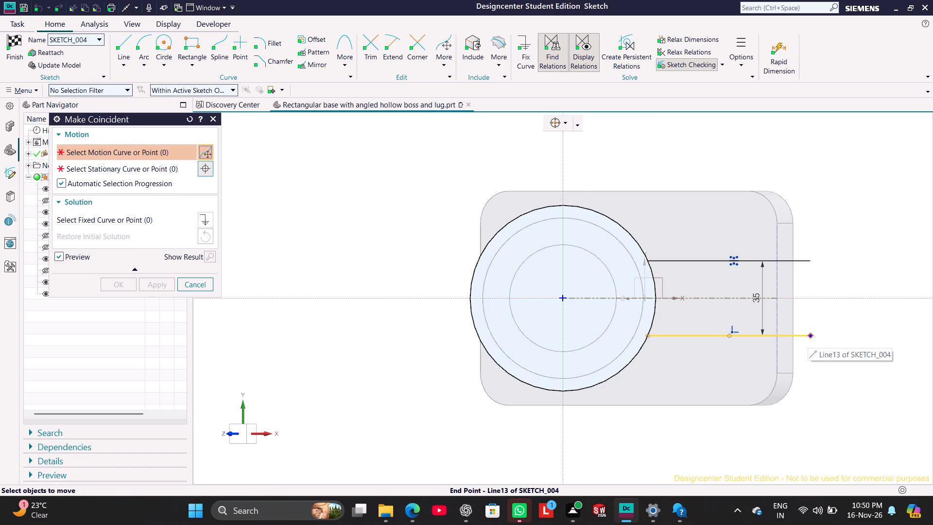
pyautogui.click(811, 335)
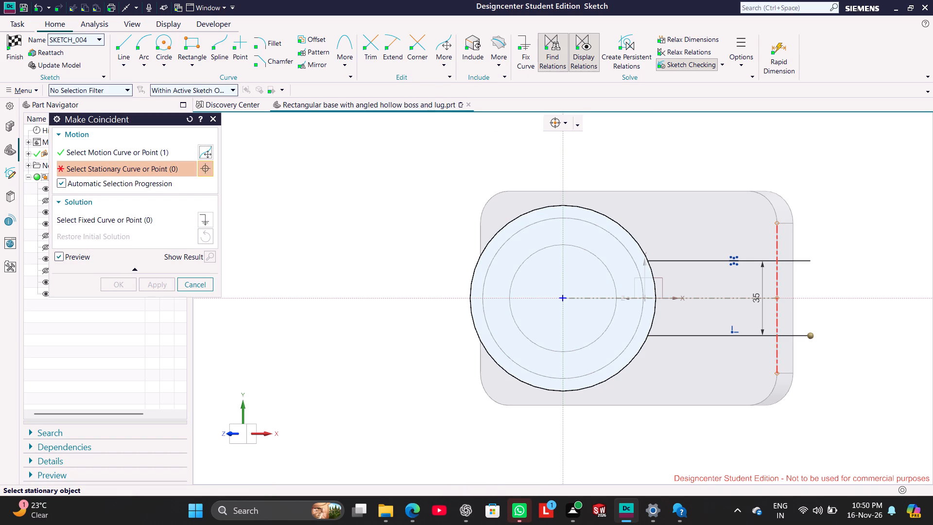
pyautogui.click(775, 323)
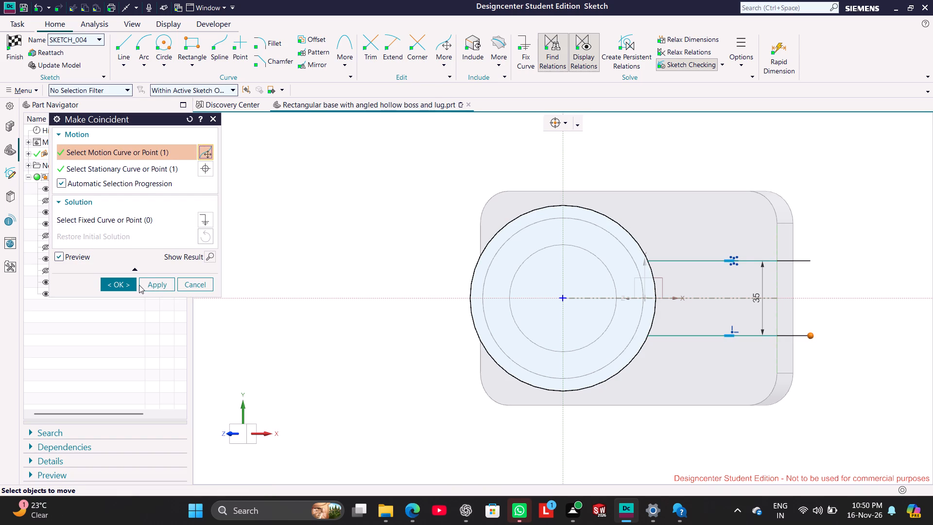
pyautogui.click(127, 285)
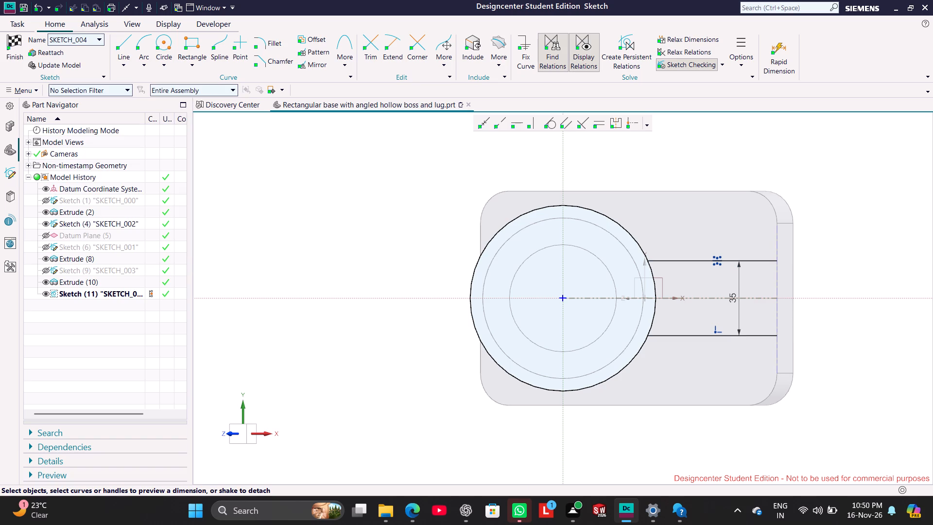
pyautogui.click(363, 381)
# Trim away the circle's segments lying between the two horizontal lug lines.
pyautogui.click(374, 53)
pyautogui.moveTo(664, 318); pyautogui.dragTo(645, 312)
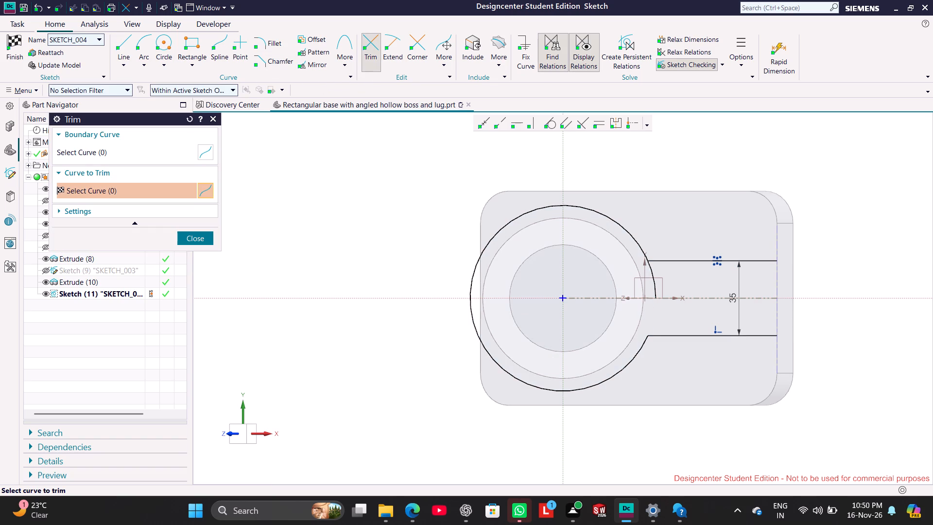
pyautogui.moveTo(664, 269); pyautogui.dragTo(639, 277)
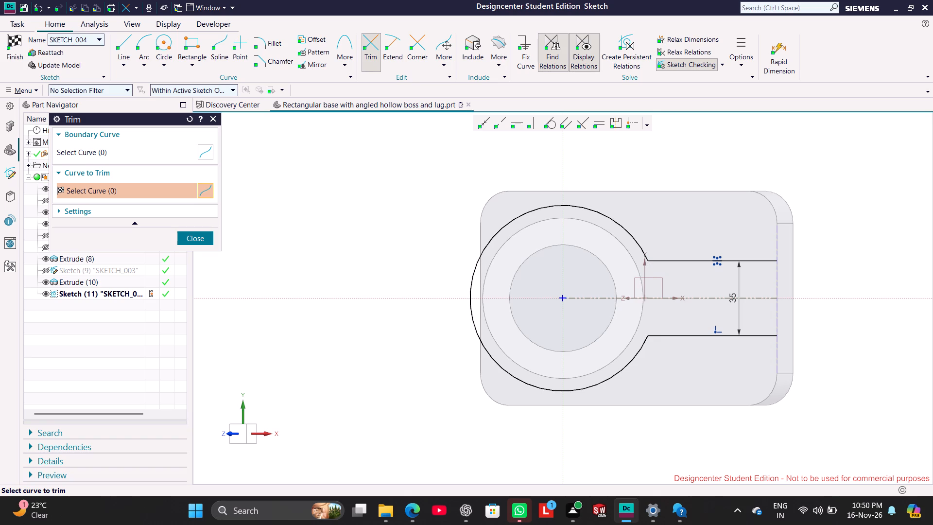
pyautogui.click(194, 241)
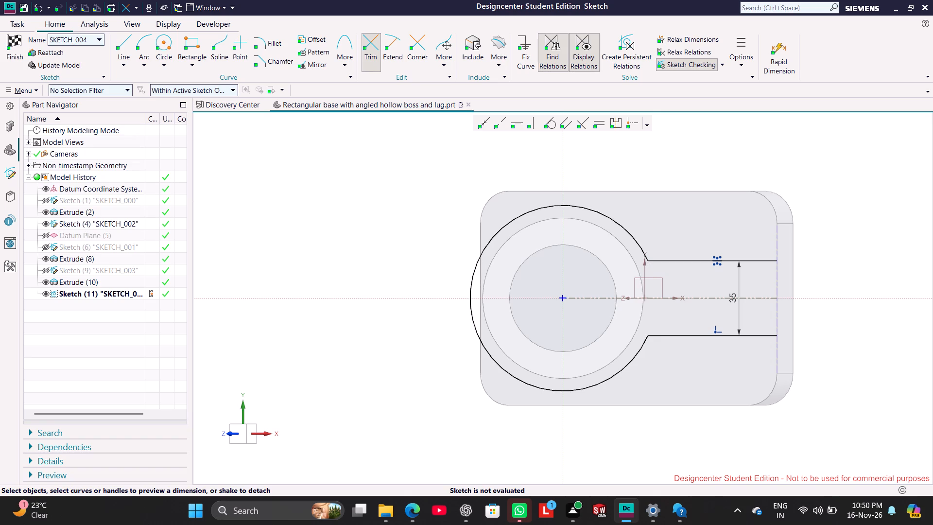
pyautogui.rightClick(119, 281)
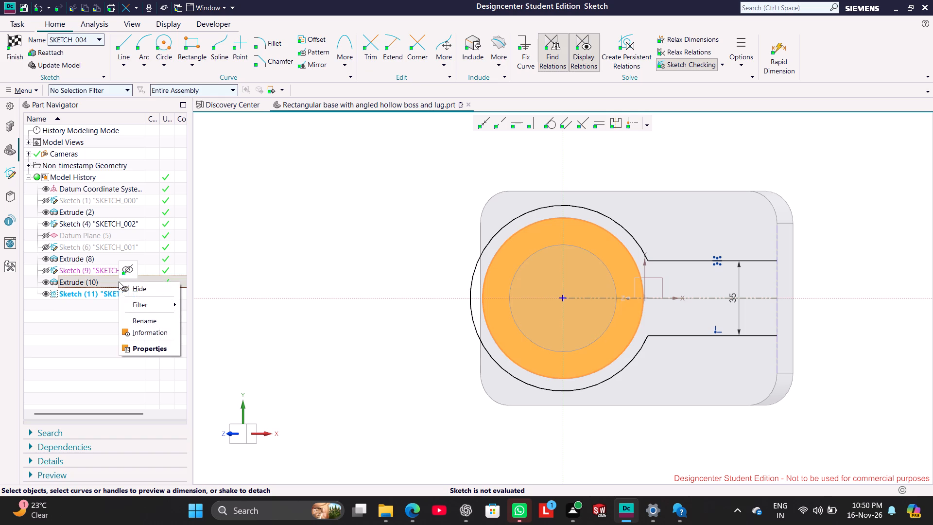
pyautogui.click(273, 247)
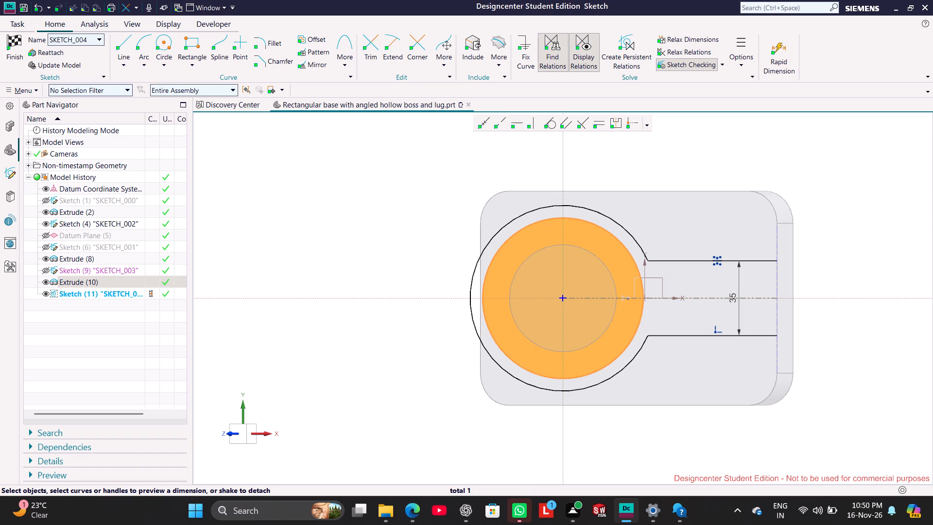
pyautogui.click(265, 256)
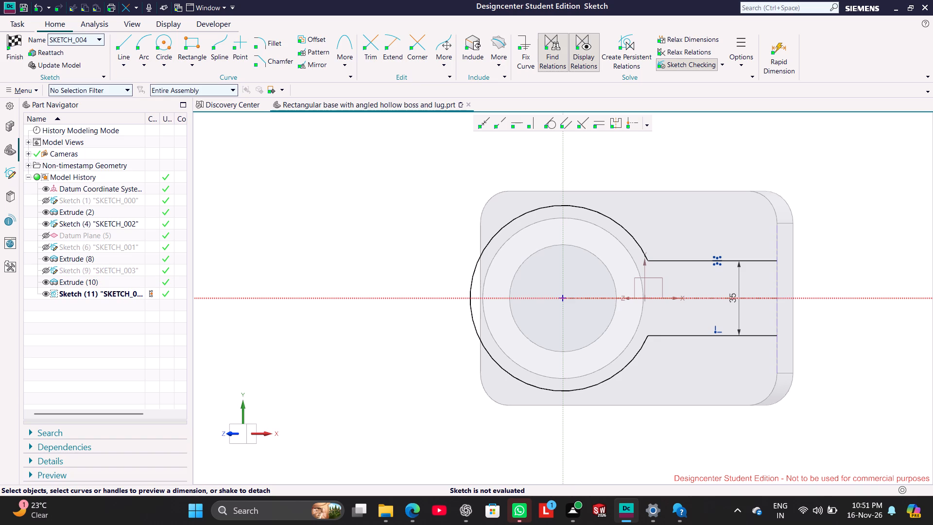
# Set the trimmed arc's radius to 75/2 mm, keeping the formula as an expression.
pyautogui.click(510, 219)
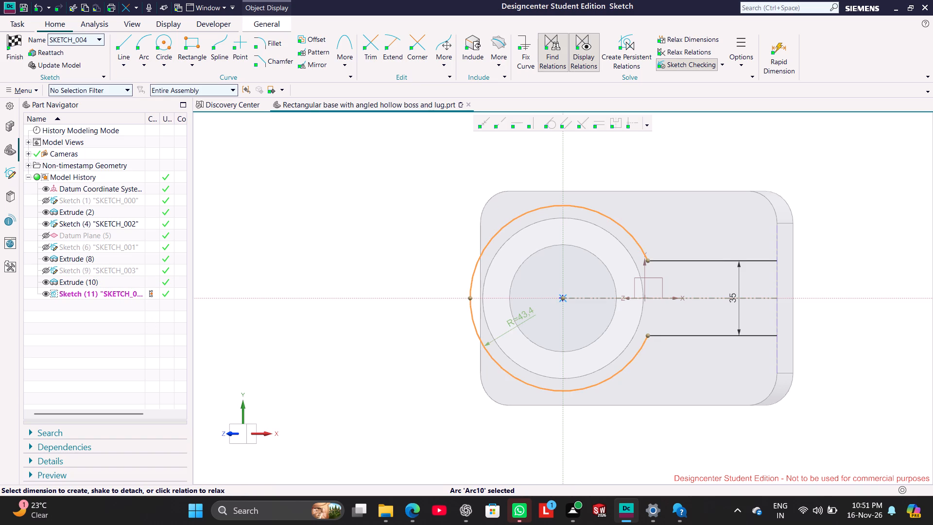
pyautogui.doubleClick(522, 314)
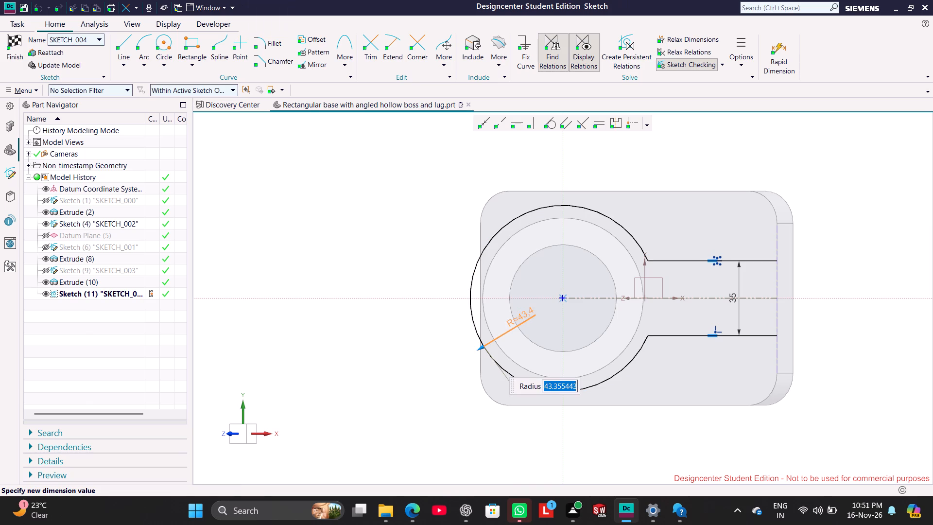
pyautogui.write('70/2')
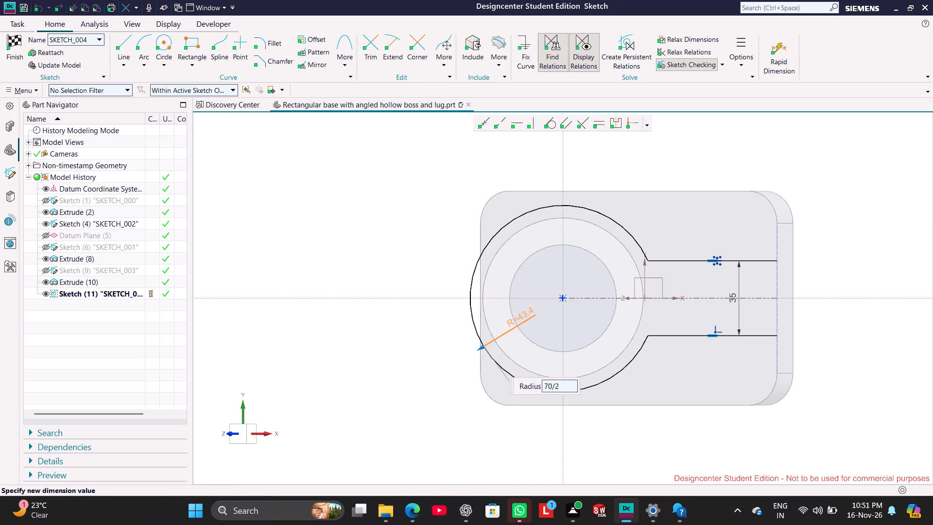
pyautogui.press('Return')
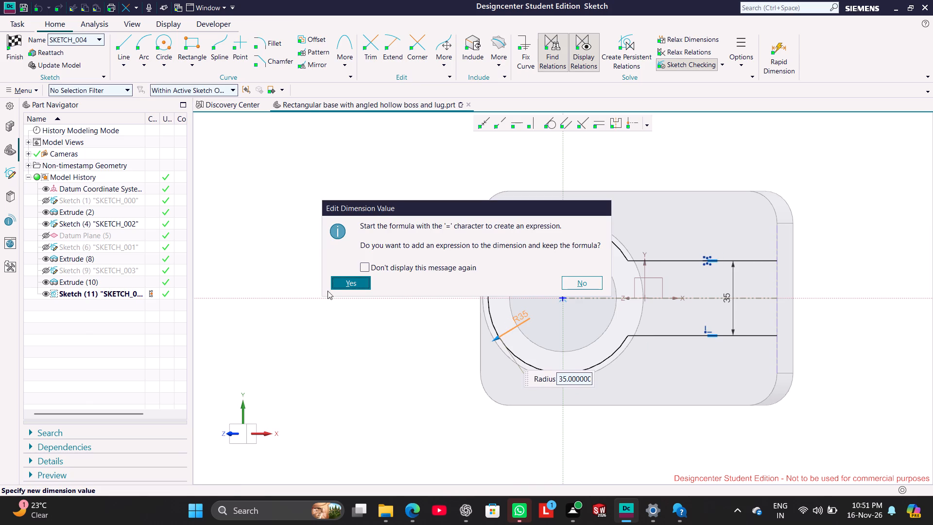
pyautogui.click(337, 284)
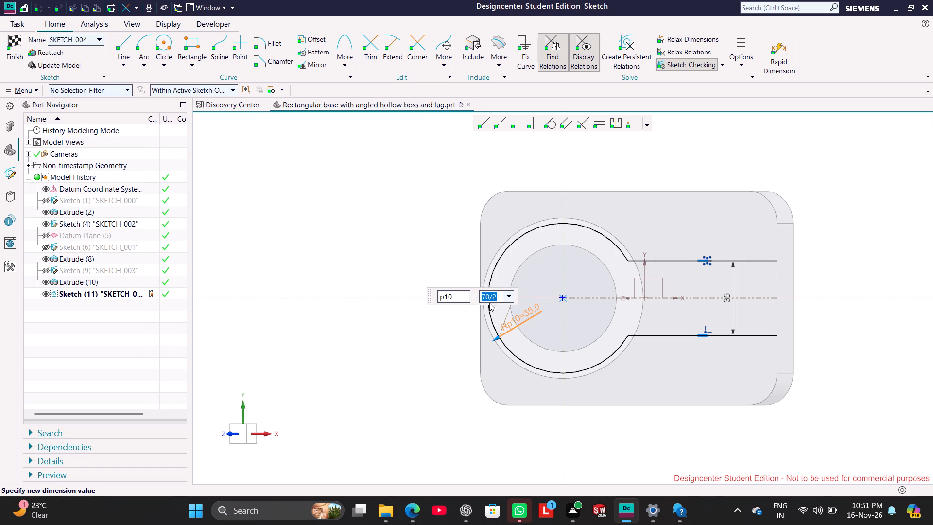
pyautogui.write('75/2')
pyautogui.press('Return')
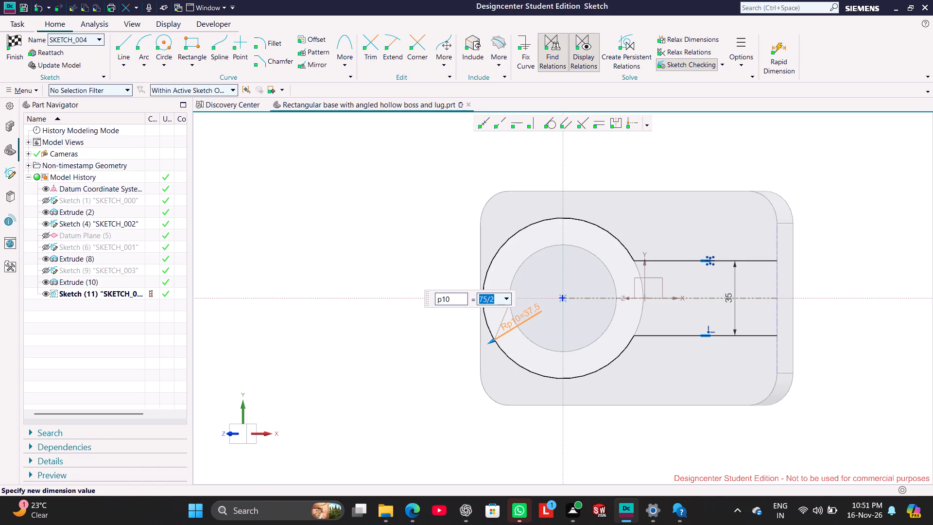
pyautogui.click(341, 440)
pyautogui.click(400, 374)
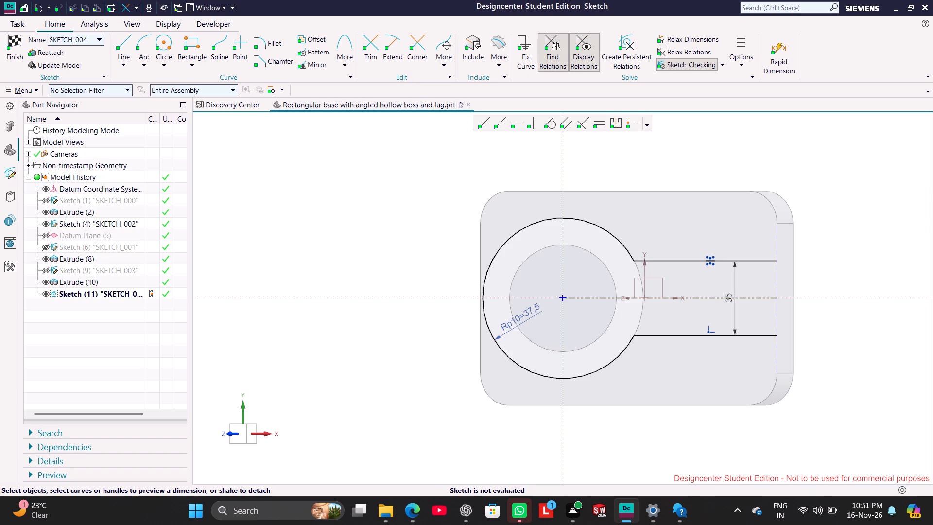
# Sketch a vertical line about 63 mm long upward from the arc centre, past the base's upper edge.
pyautogui.click(121, 50)
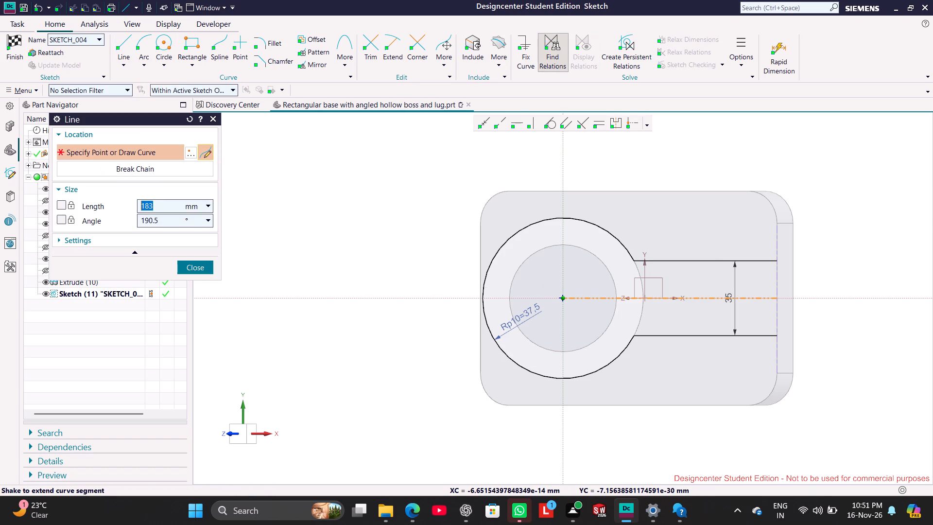
pyautogui.click(562, 299)
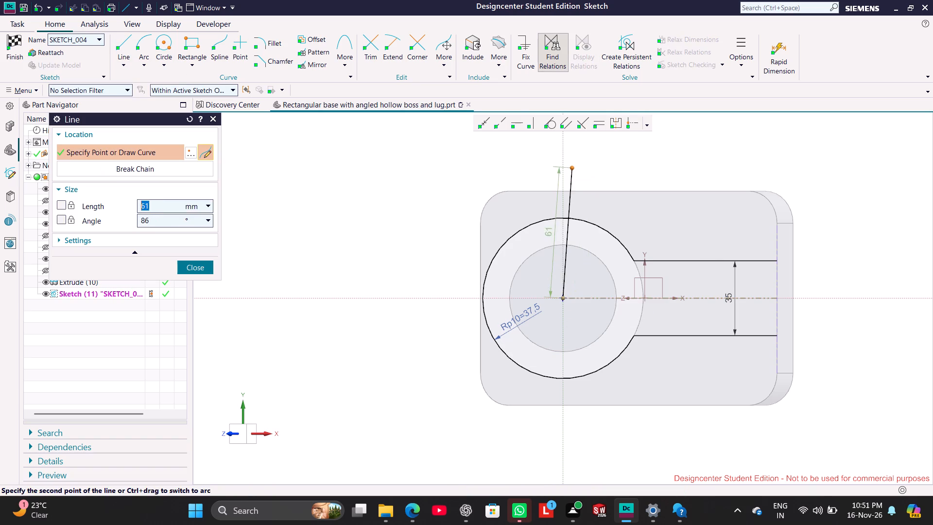
pyautogui.click(563, 163)
pyautogui.rightClick(473, 179)
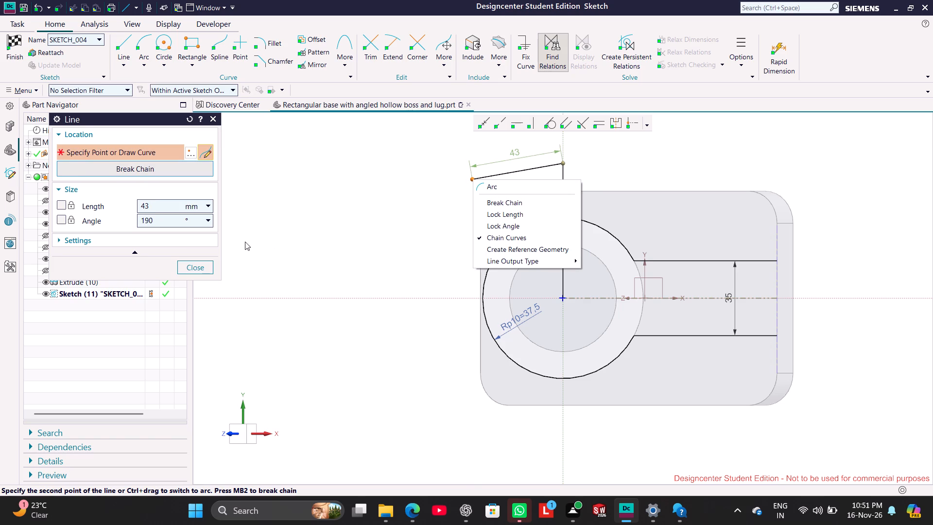
pyautogui.click(202, 268)
# Convert the new vertical line through the arc centre to a reference line.
pyautogui.click(560, 183)
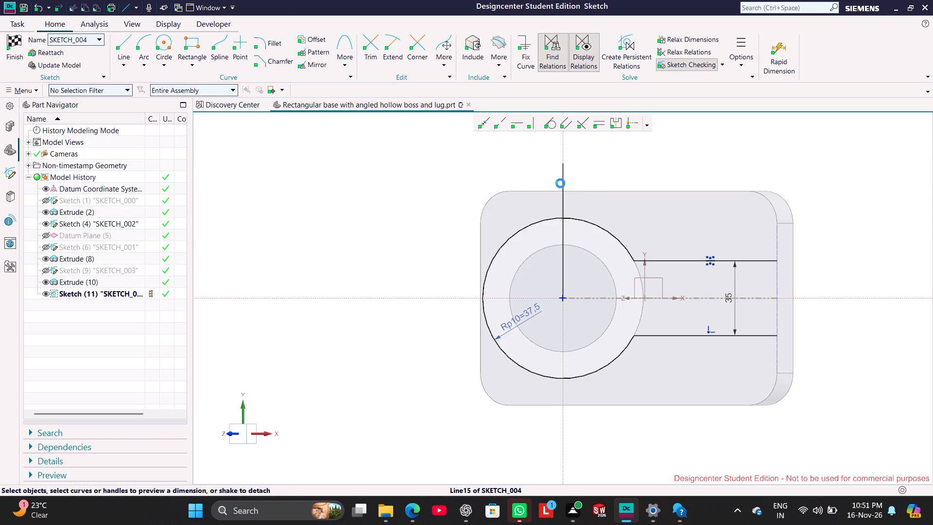
pyautogui.click(563, 197)
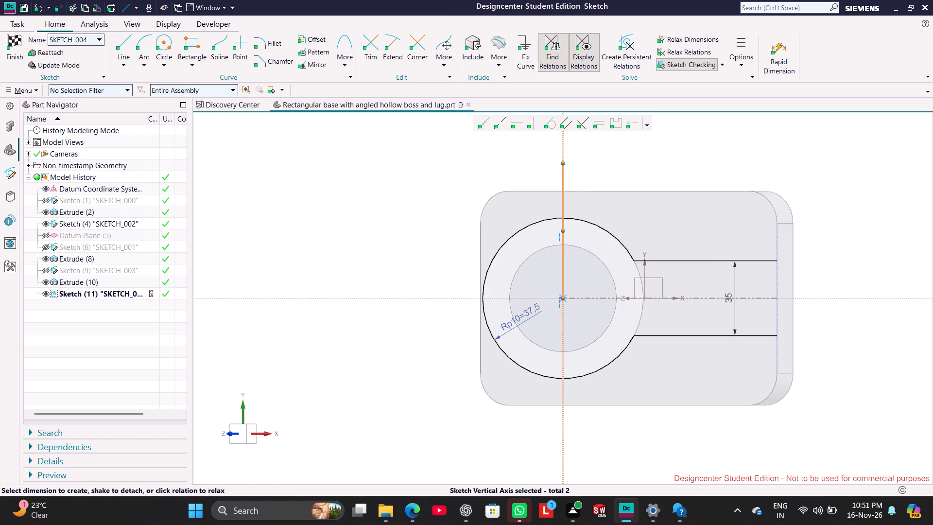
pyautogui.rightClick(563, 196)
pyautogui.click(517, 153)
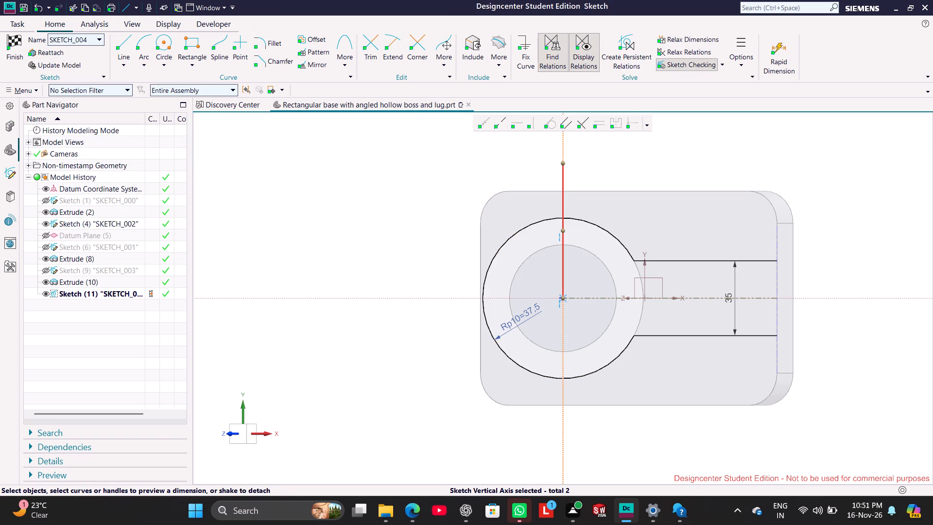
pyautogui.click(563, 185)
pyautogui.click(563, 207)
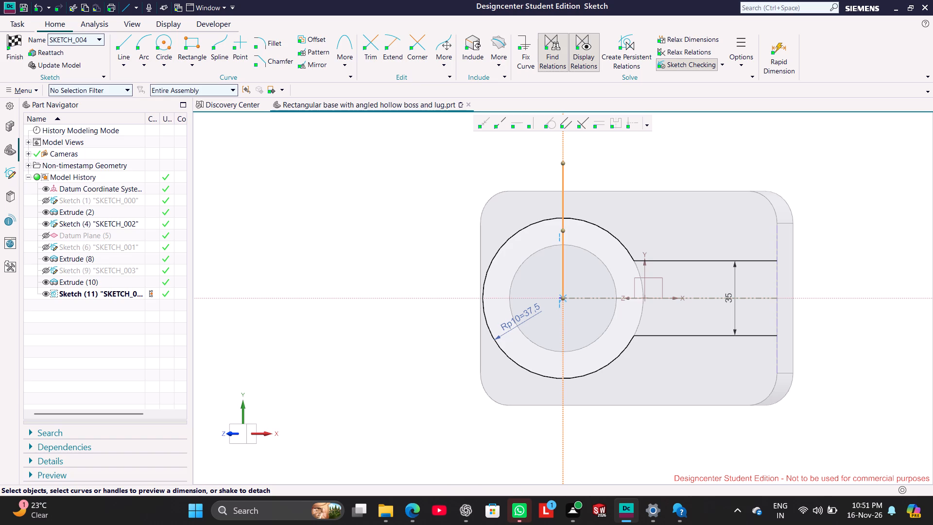
pyautogui.click(444, 247)
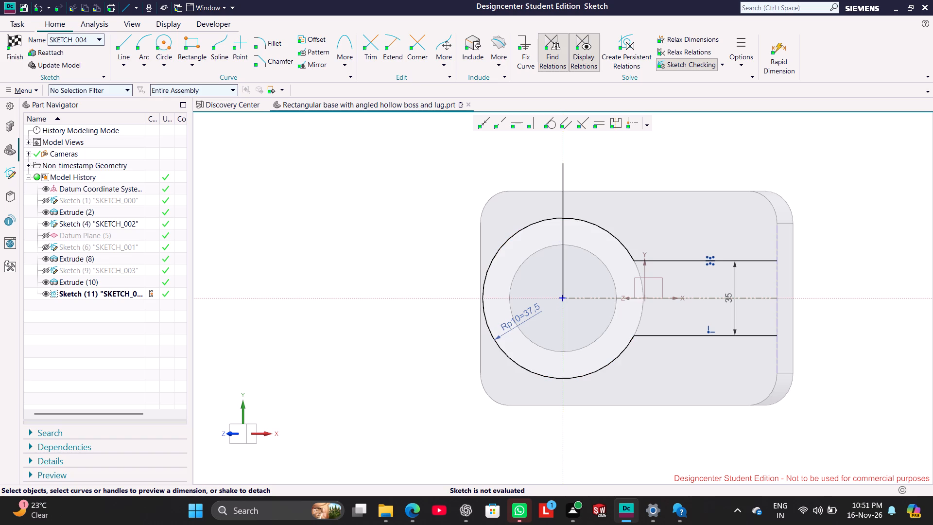
pyautogui.click(563, 195)
pyautogui.click(410, 224)
pyautogui.click(563, 279)
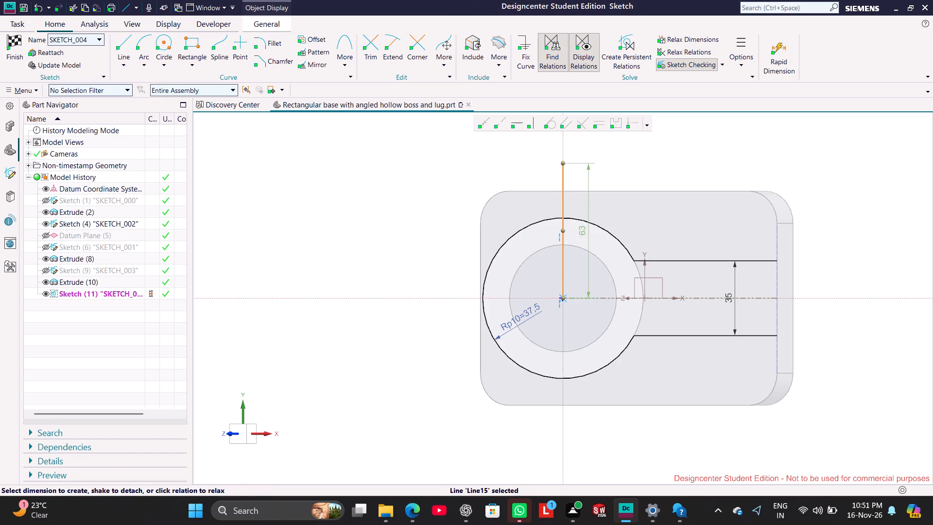
pyautogui.click(381, 257)
pyautogui.rightClick(561, 175)
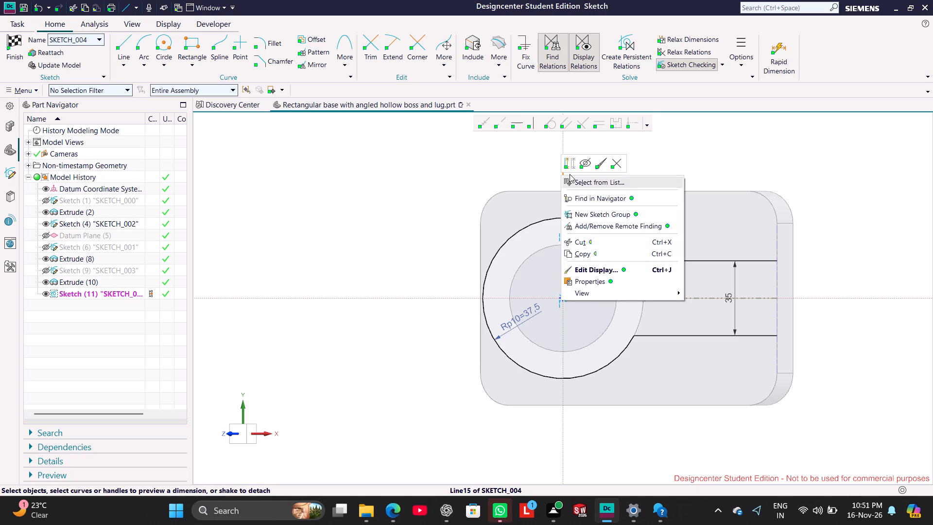
pyautogui.click(573, 160)
pyautogui.click(396, 205)
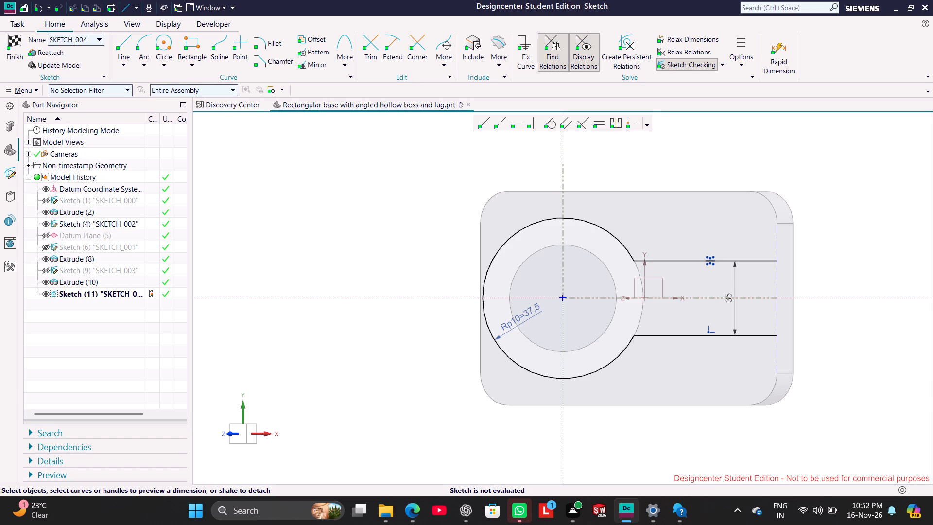
# Shorten the vertical reference line so its upper end lies on the base's upper edge.
pyautogui.click(161, 41)
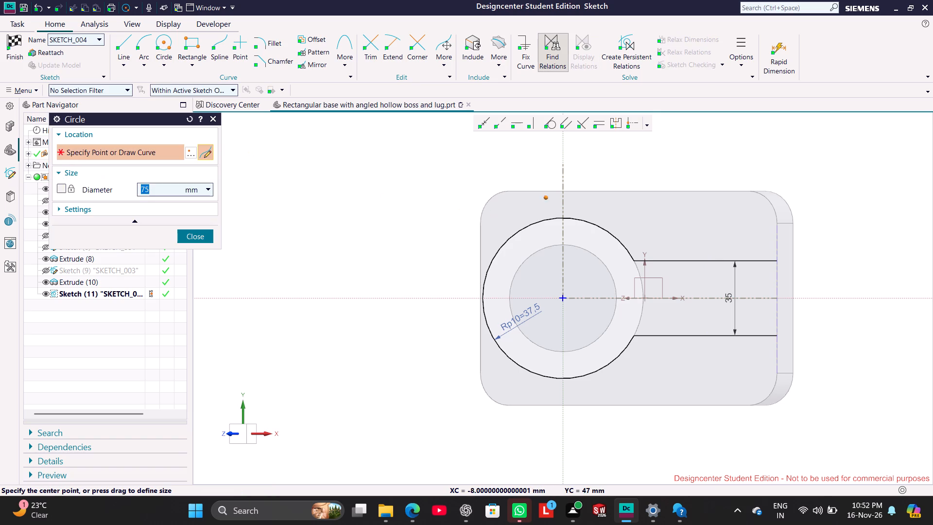
pyautogui.click(204, 232)
pyautogui.moveTo(562, 163); pyautogui.dragTo(563, 189)
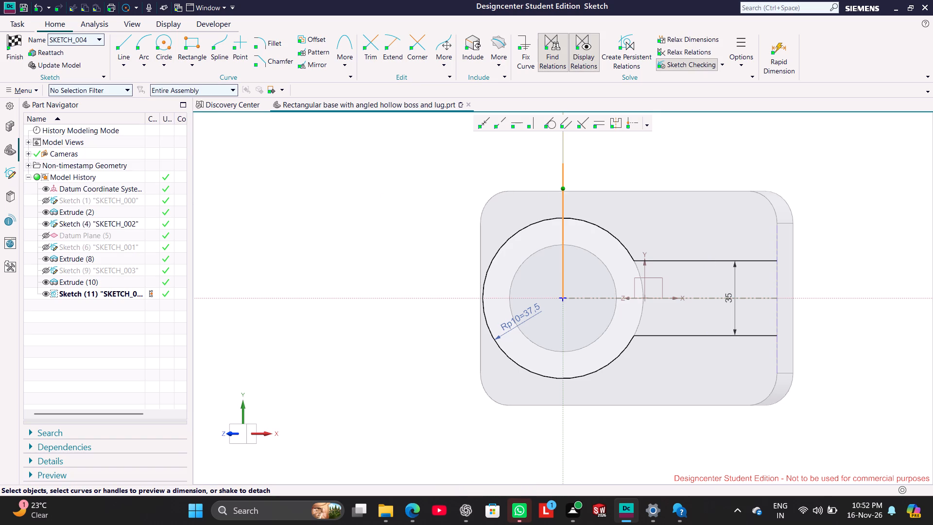
pyautogui.moveTo(563, 189); pyautogui.dragTo(566, 191)
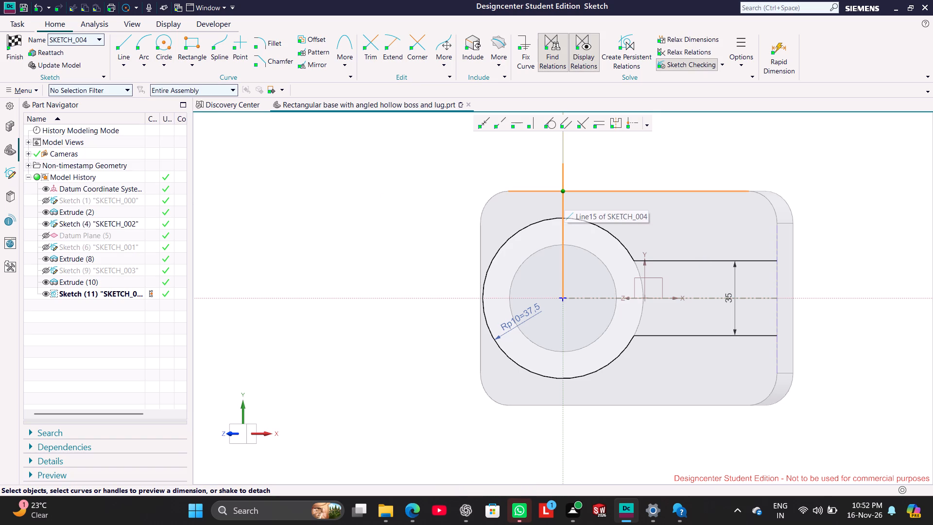
# Draw a 13 mm diameter circle centred on the upper end of the vertical reference line.
pyautogui.moveTo(566, 191); pyautogui.dragTo(564, 191)
pyautogui.click(359, 211)
pyautogui.click(163, 39)
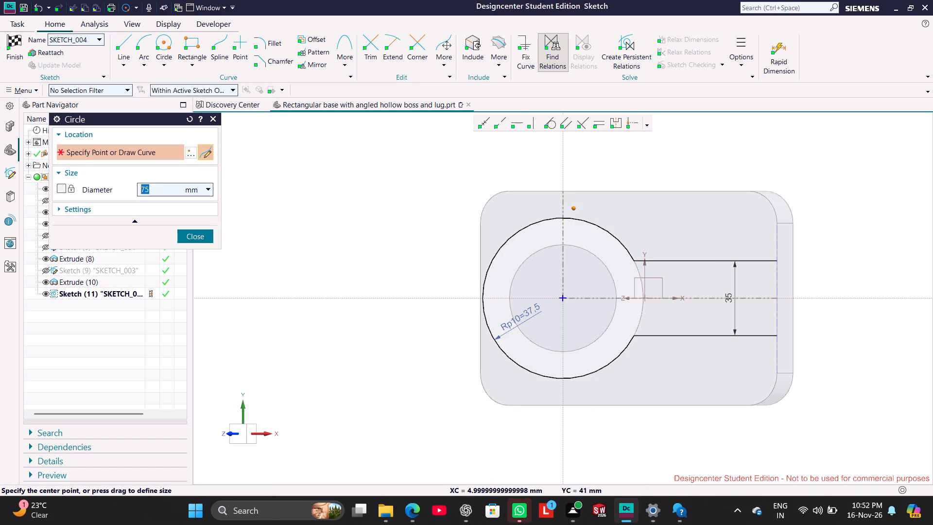
pyautogui.click(564, 192)
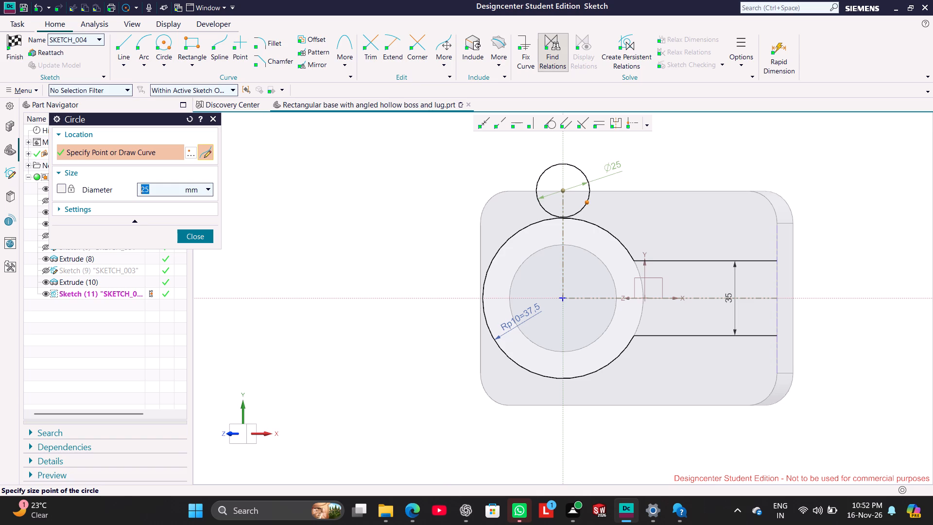
pyautogui.write('13')
pyautogui.press('Return')
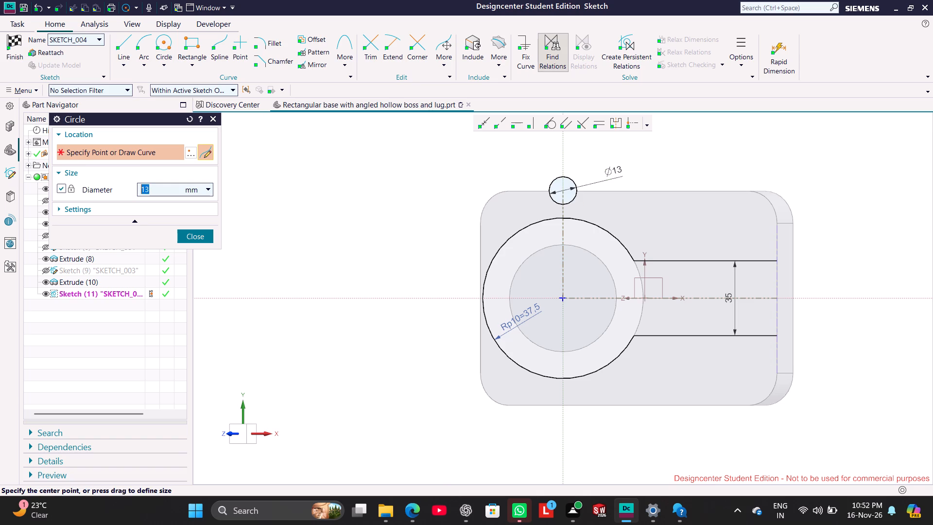
# Draw a second circle about 22 mm in diameter, concentric with the 13 mm circle.
pyautogui.click(163, 47)
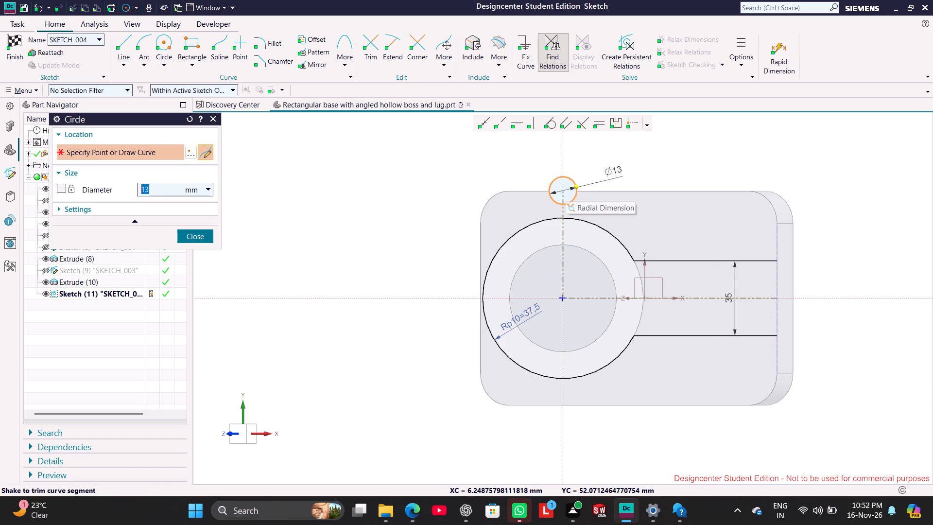
pyautogui.scroll(4, 579, 209)
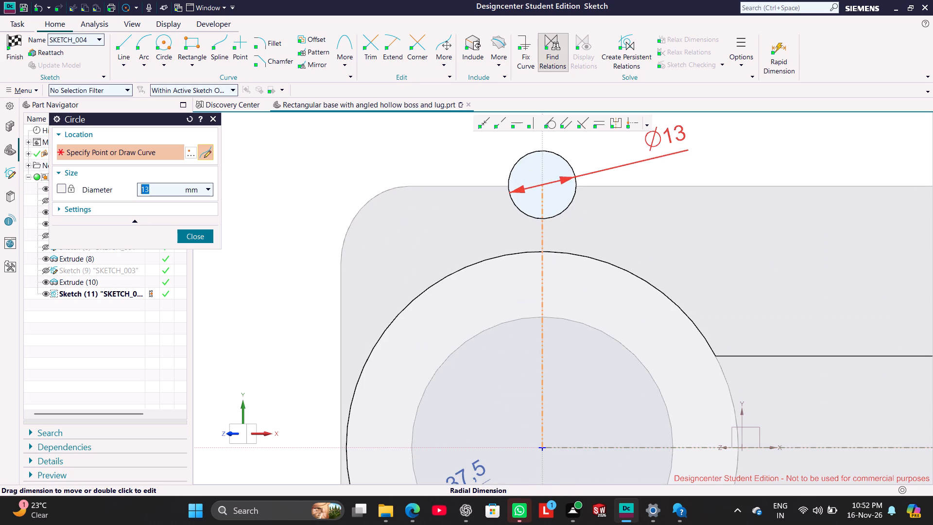
pyautogui.click(542, 187)
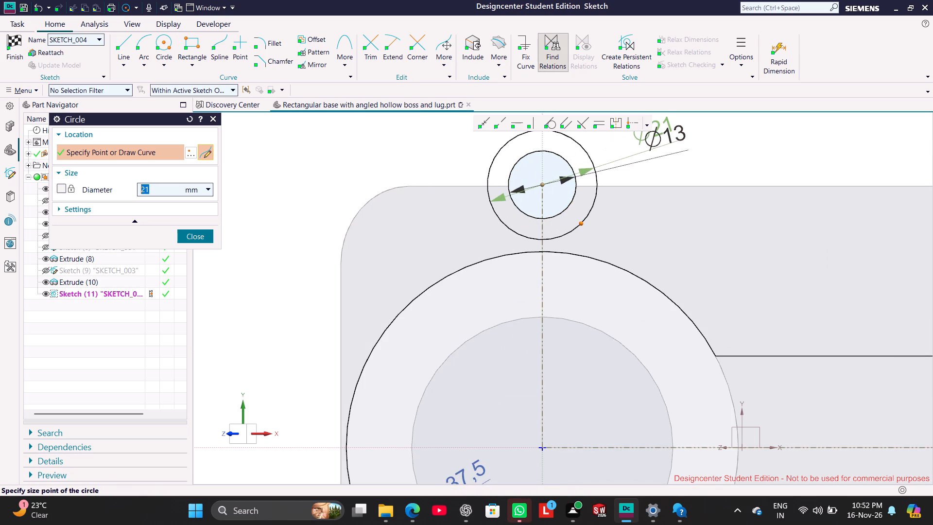
pyautogui.press('3')
pyautogui.press('0')
pyautogui.press('Return')
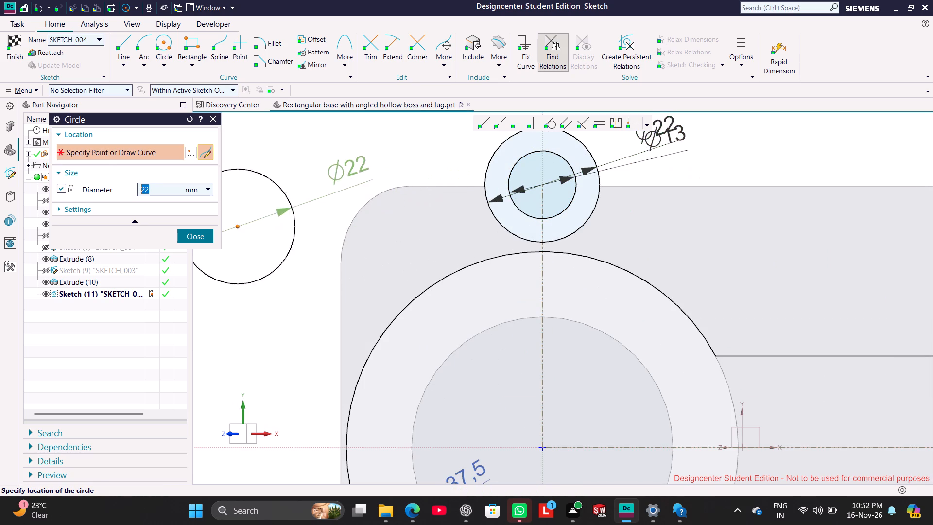
pyautogui.click(207, 243)
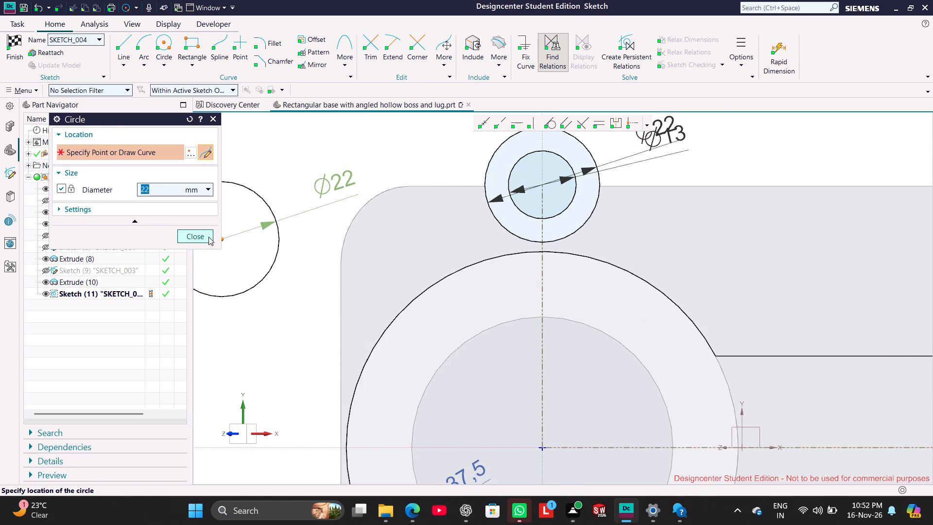
pyautogui.click(207, 237)
# Move the outer circle's diameter dimension clear of the 13 mm one and set it to 30 mm.
pyautogui.scroll(2, 449, 267)
pyautogui.scroll(-3, 457, 267)
pyautogui.scroll(-3, 512, 266)
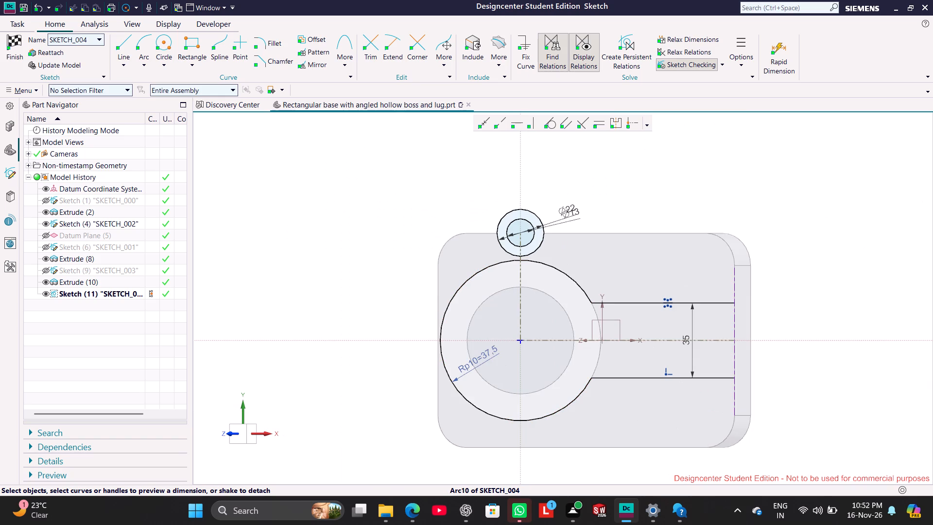
pyautogui.moveTo(571, 206); pyautogui.dragTo(454, 185)
pyautogui.doubleClick(454, 182)
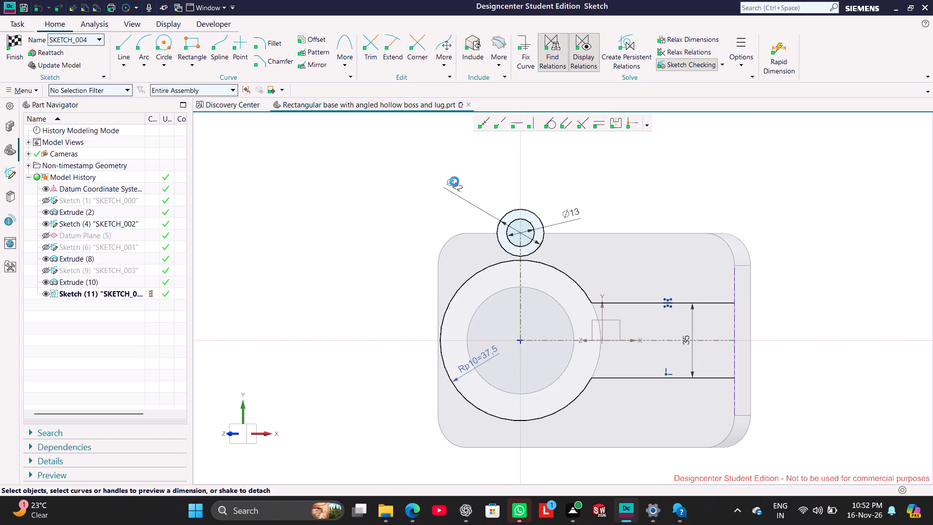
pyautogui.write('30')
pyautogui.press('Return')
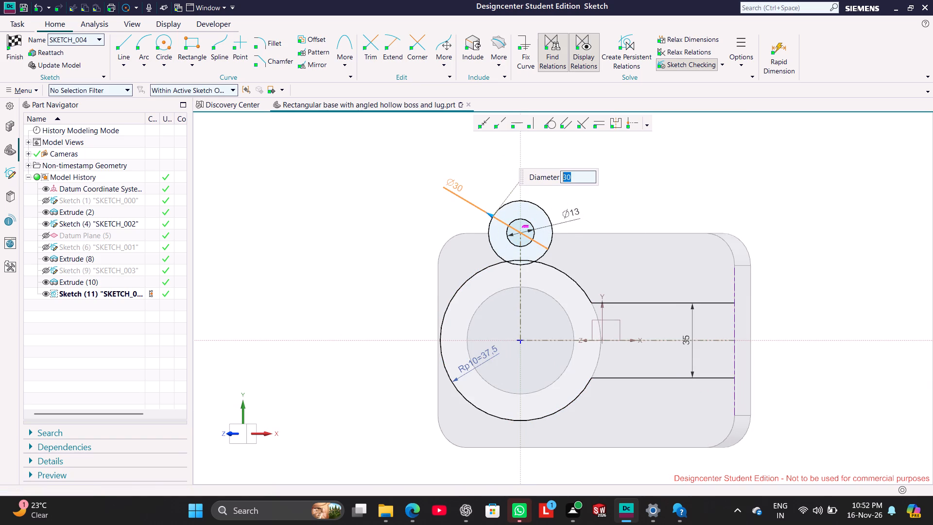
pyautogui.click(367, 244)
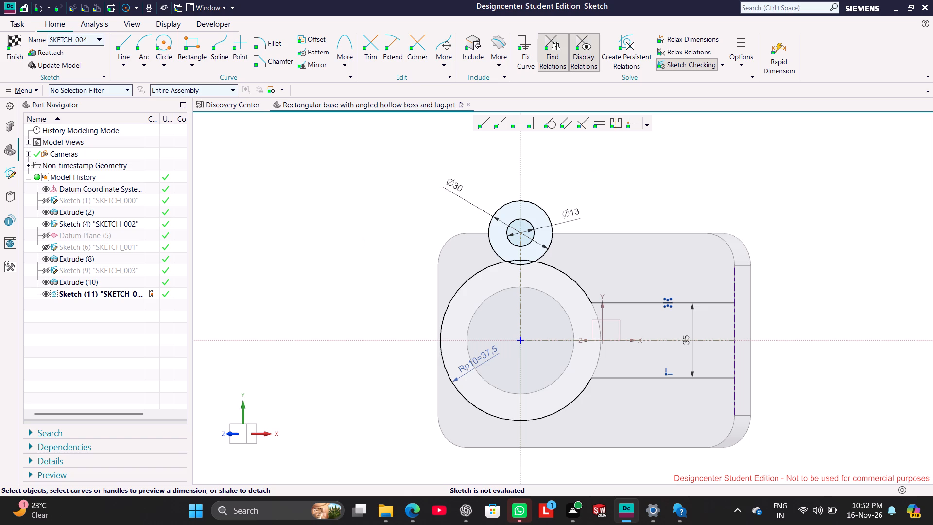
# Sketch a vertical line from the 30 mm circle's left quadrant down to a point inside the large arc.
pyautogui.click(122, 50)
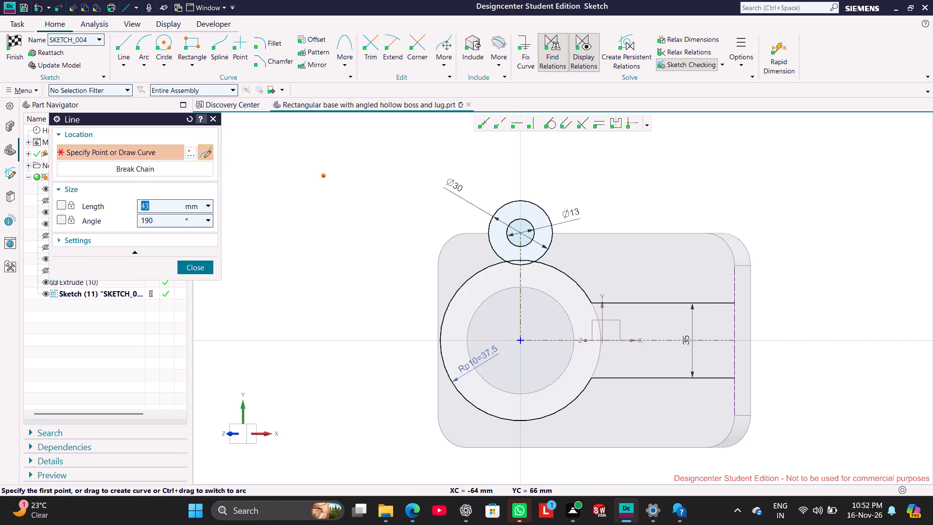
pyautogui.click(488, 227)
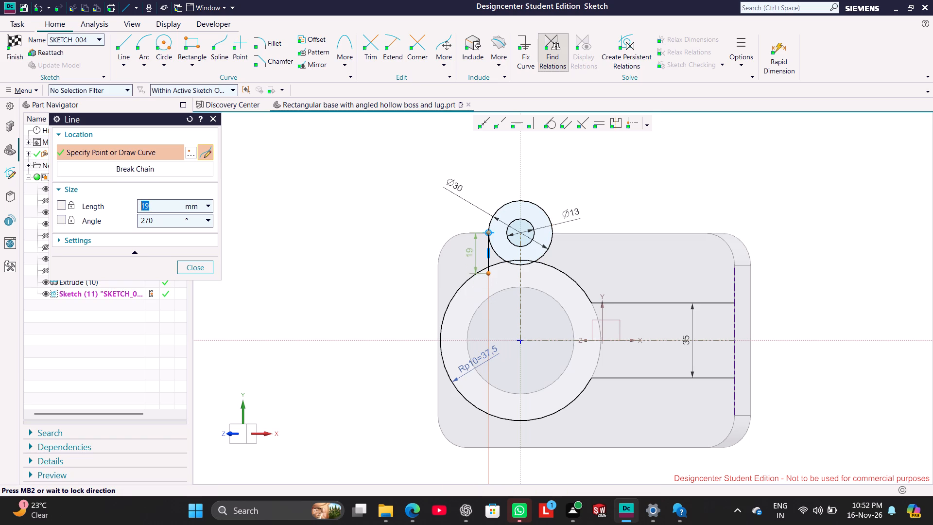
pyautogui.click(491, 320)
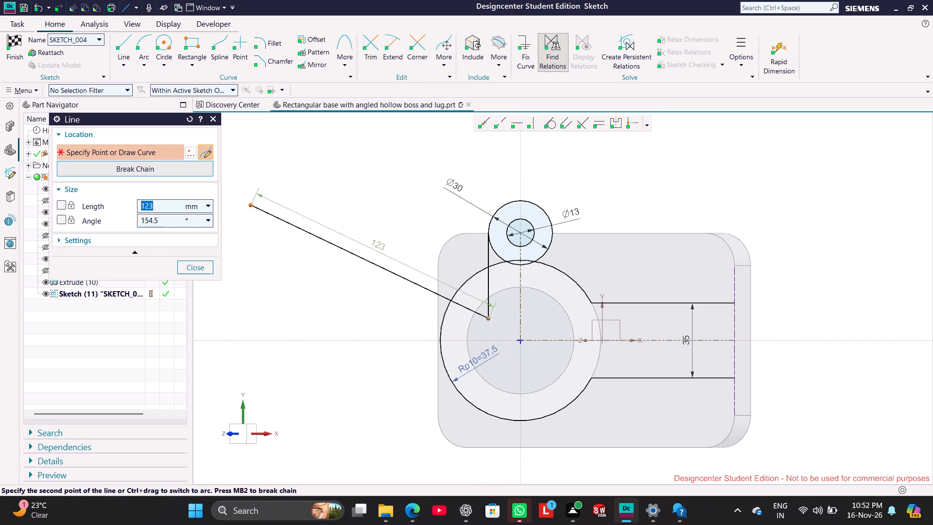
pyautogui.rightClick(274, 200)
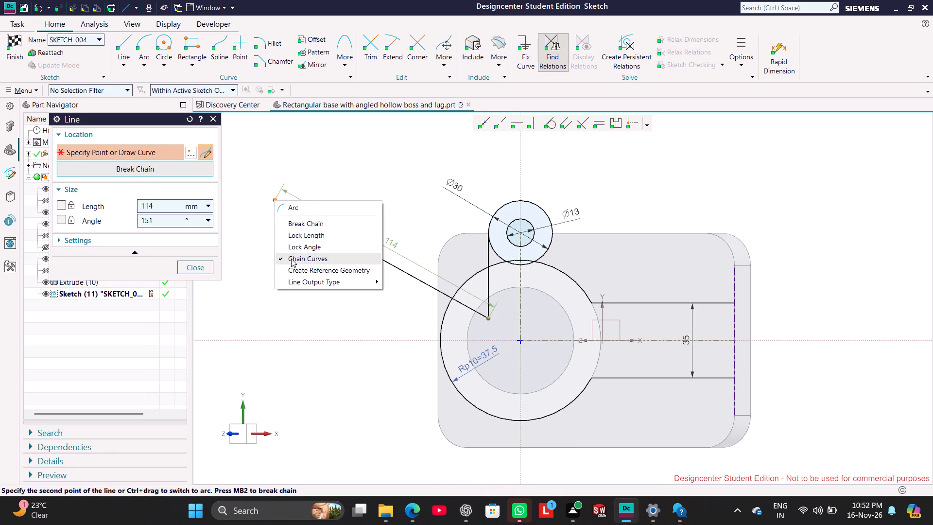
pyautogui.click(196, 268)
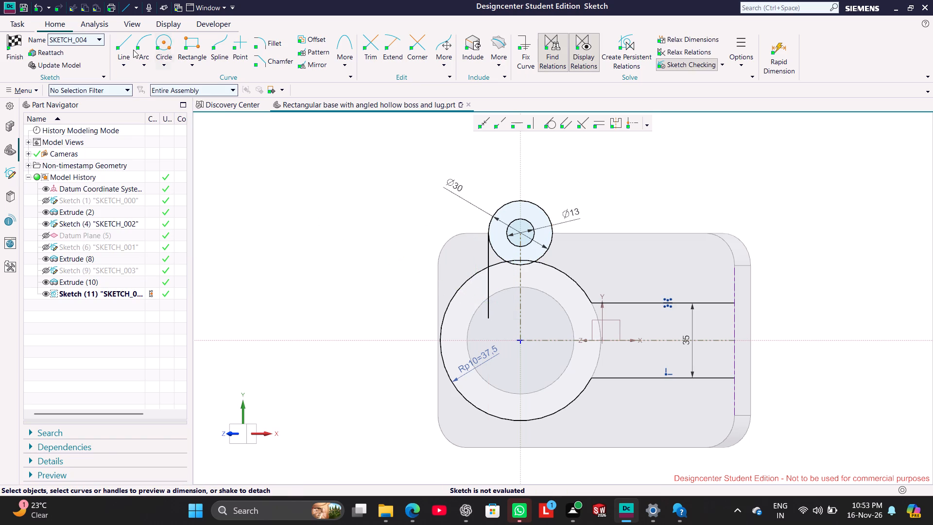
# Sketch a matching vertical line from the 30 mm circle's right quadrant down into the large arc.
pyautogui.click(124, 50)
pyautogui.click(551, 234)
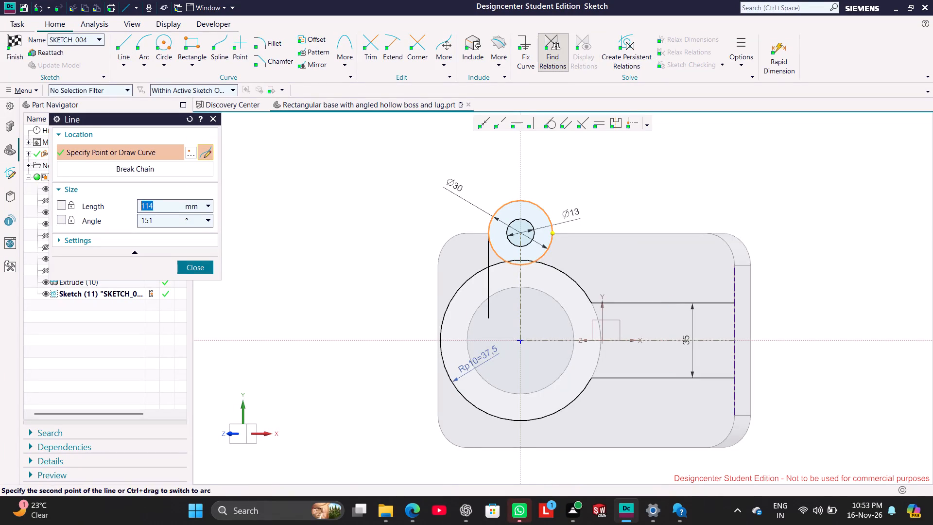
pyautogui.click(551, 313)
pyautogui.rightClick(336, 258)
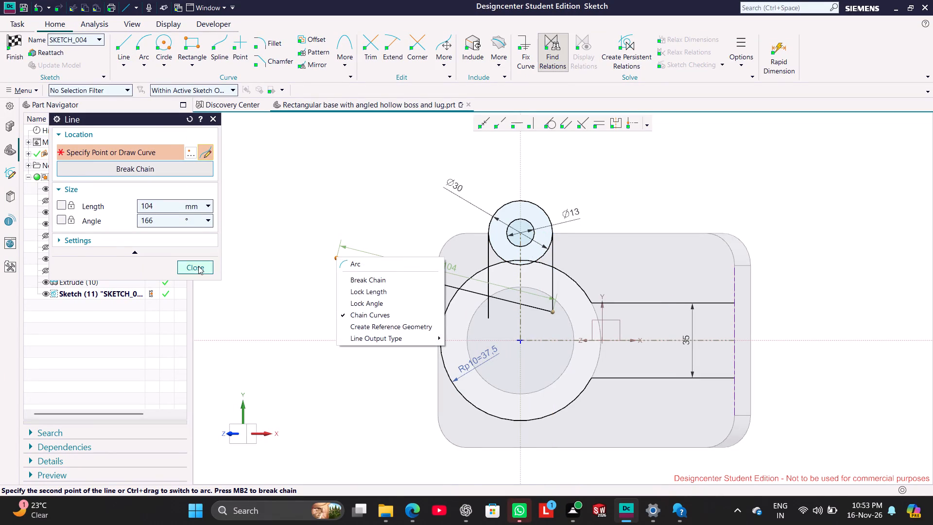
pyautogui.click(198, 266)
pyautogui.click(343, 158)
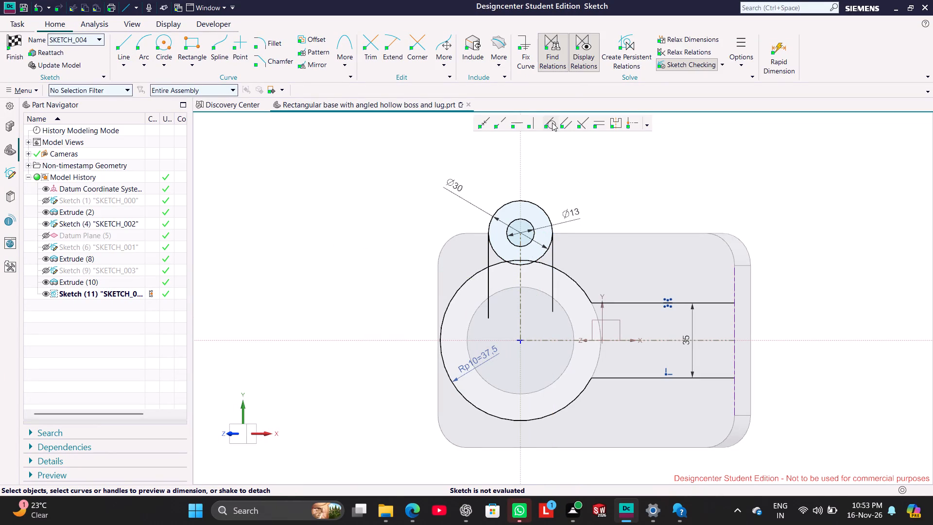
# Make the 30 mm circle tangent to the left vertical line.
pyautogui.click(551, 122)
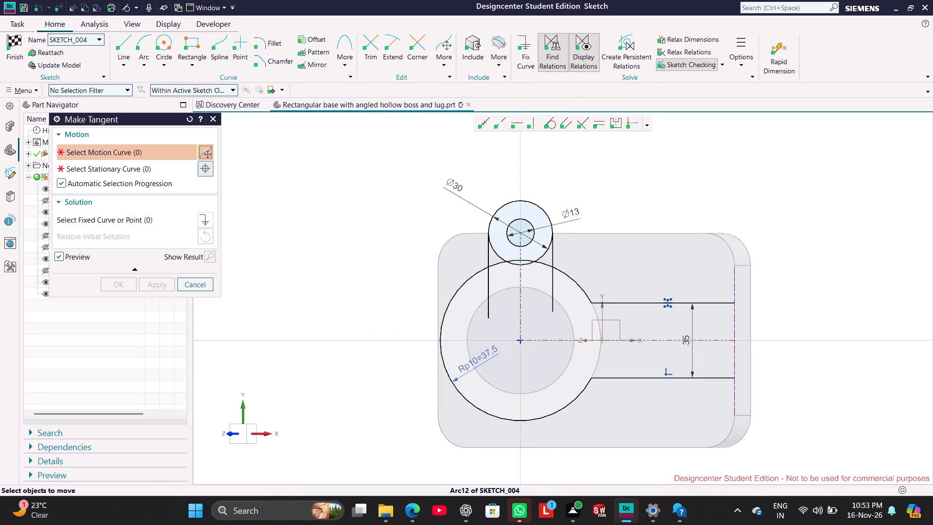
pyautogui.click(502, 208)
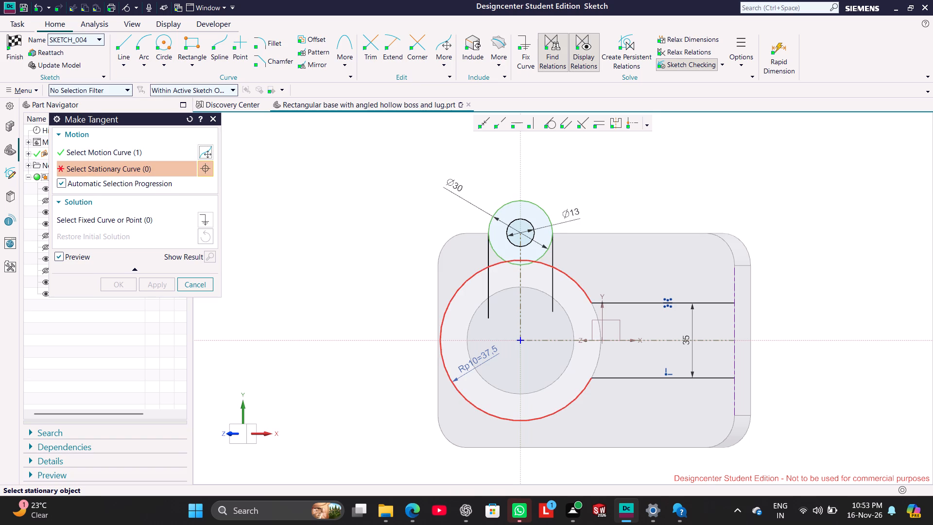
pyautogui.click(488, 258)
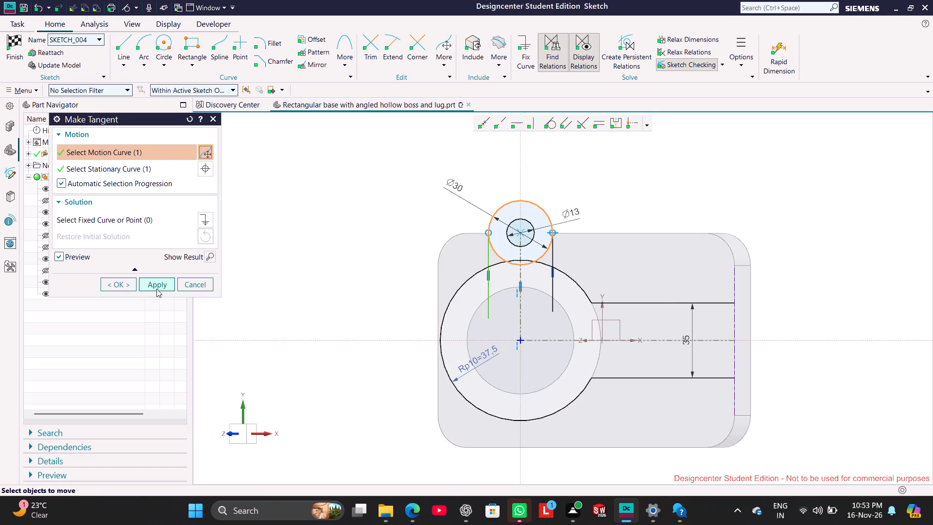
pyautogui.click(156, 289)
pyautogui.click(194, 283)
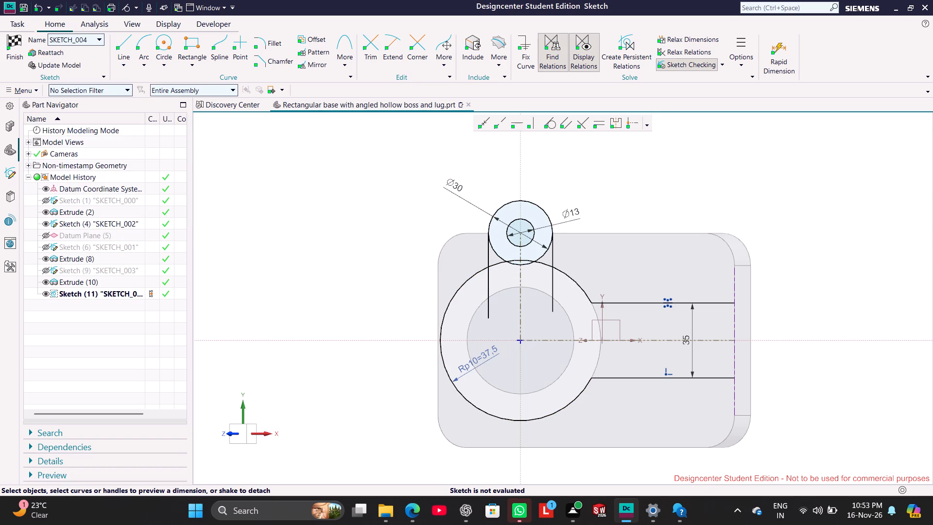
# Trim the lower part of the 30 mm circle and the top of the large arc between the two vertical lines.
pyautogui.click(369, 43)
pyautogui.moveTo(500, 245); pyautogui.dragTo(499, 247)
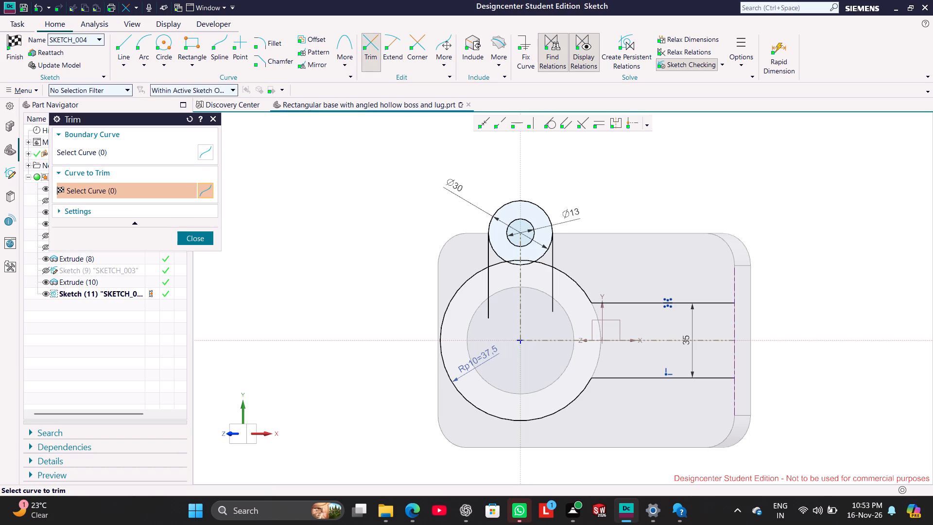
pyautogui.moveTo(499, 247); pyautogui.dragTo(495, 254)
pyautogui.moveTo(546, 258); pyautogui.dragTo(541, 246)
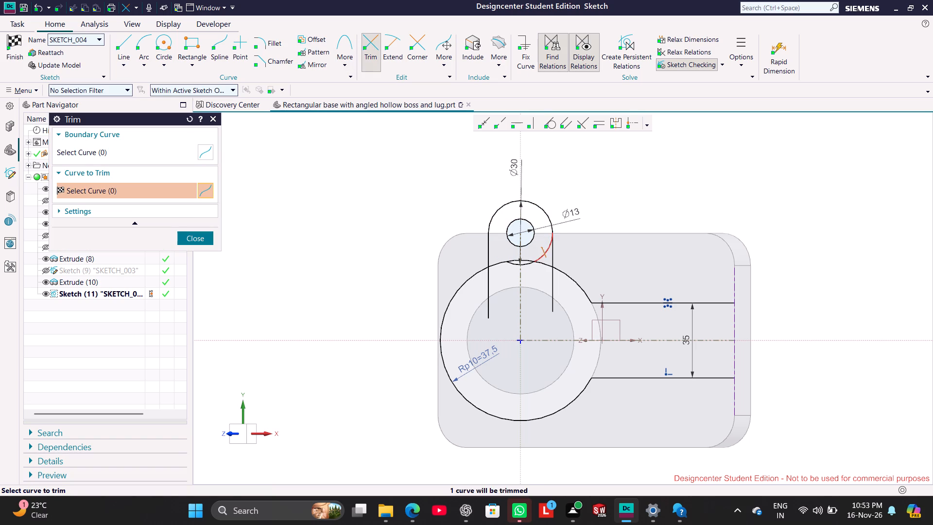
pyautogui.moveTo(541, 246); pyautogui.dragTo(539, 244)
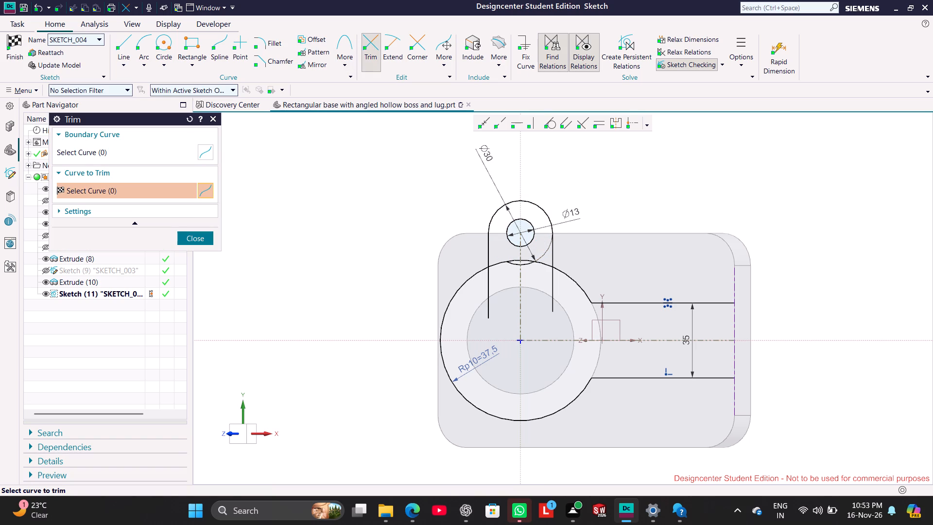
pyautogui.moveTo(542, 284); pyautogui.dragTo(541, 255)
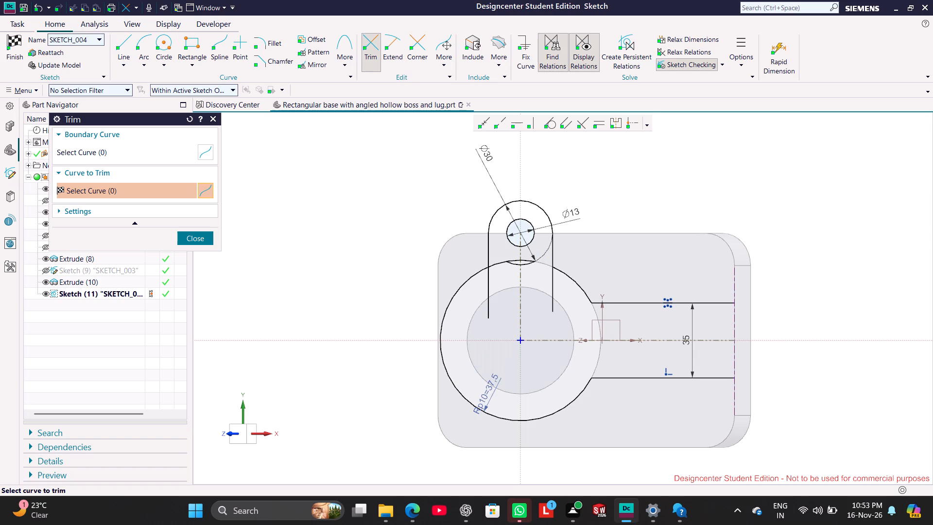
pyautogui.moveTo(534, 272); pyautogui.dragTo(528, 257)
pyautogui.moveTo(512, 278); pyautogui.dragTo(513, 262)
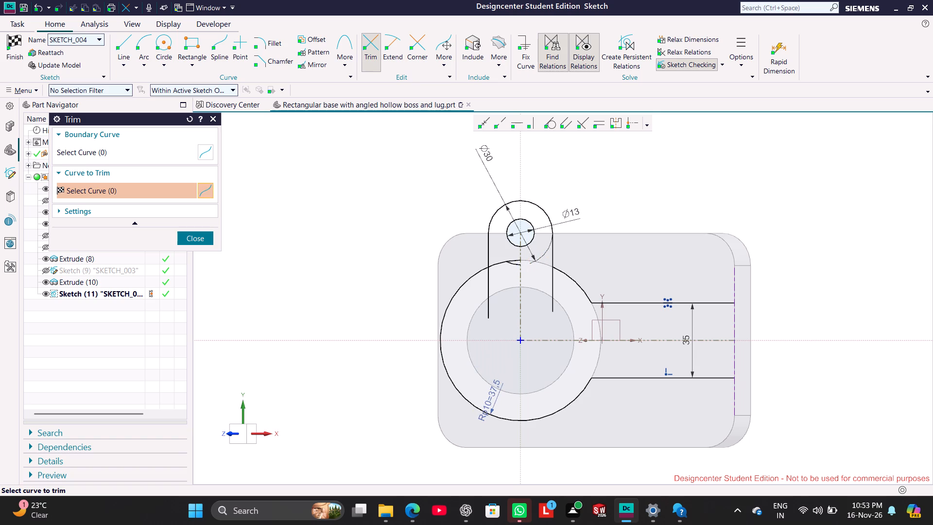
pyautogui.moveTo(513, 262); pyautogui.dragTo(515, 253)
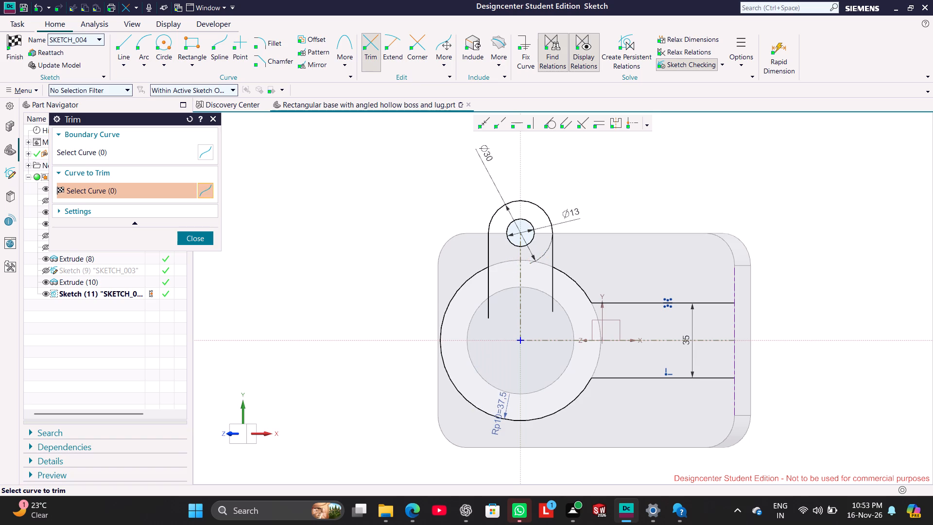
# Trim both vertical lines back to the large arc, removing their ends inside it.
pyautogui.moveTo(561, 285); pyautogui.dragTo(553, 278)
pyautogui.moveTo(484, 289); pyautogui.dragTo(493, 277)
pyautogui.click(193, 237)
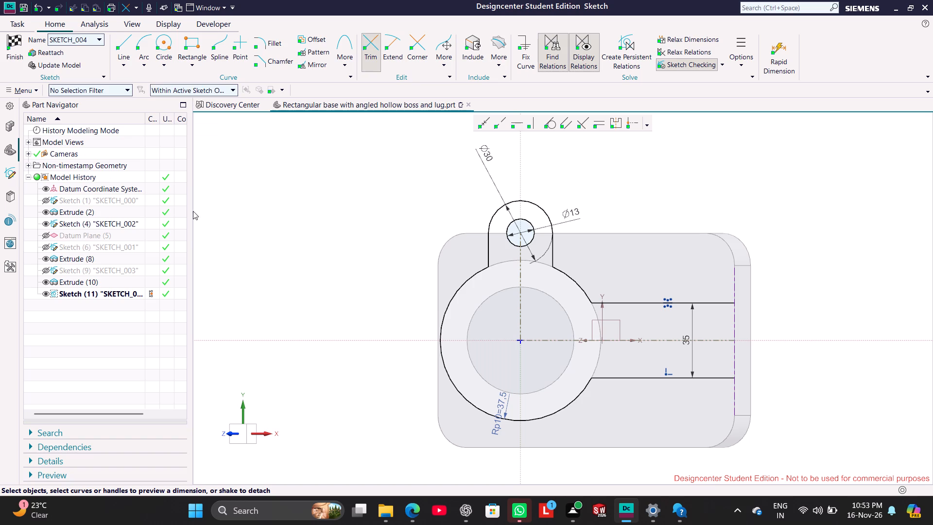
# Sketch a vertical line along the base's end edge, crossing both horizontal arm lines.
pyautogui.click(127, 38)
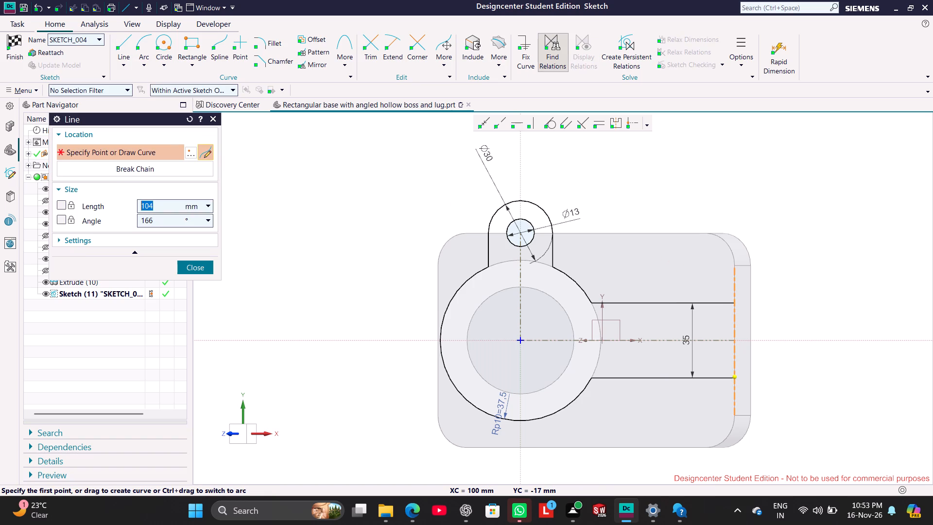
pyautogui.click(744, 395)
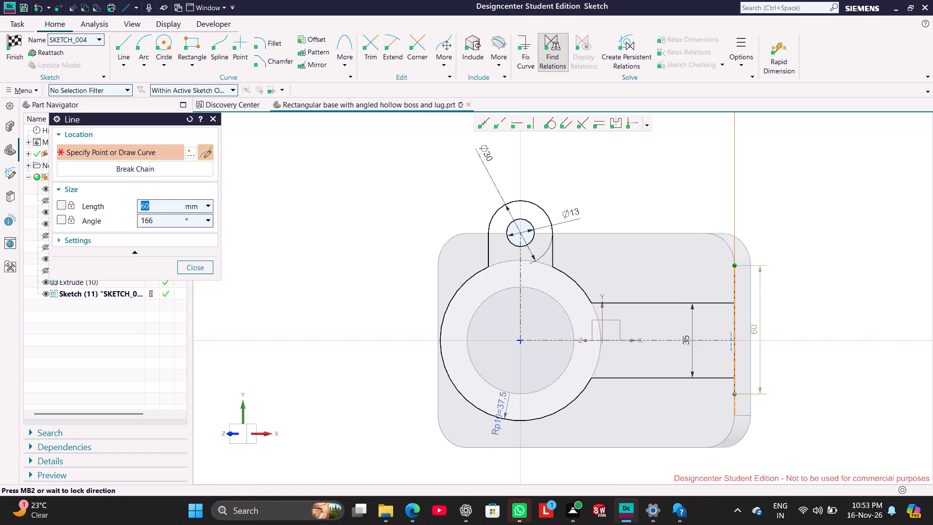
pyautogui.click(732, 246)
pyautogui.rightClick(699, 184)
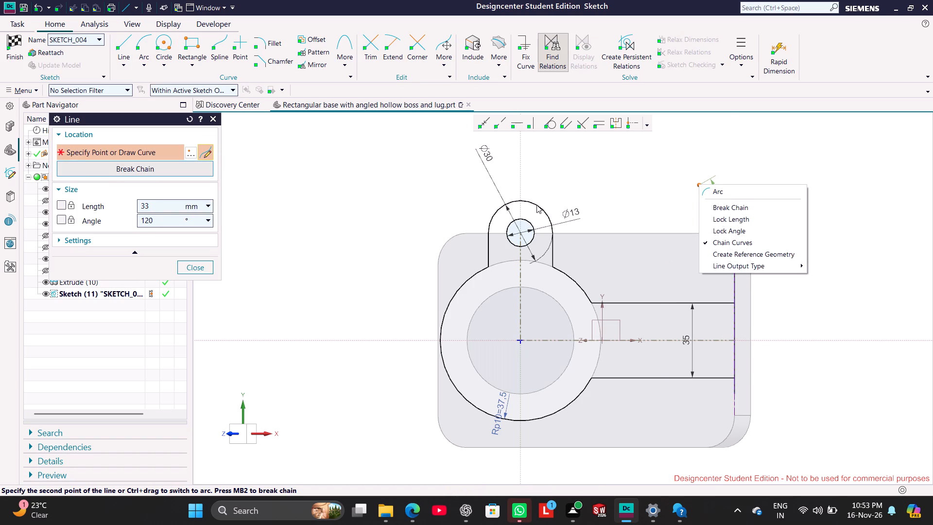
pyautogui.click(209, 270)
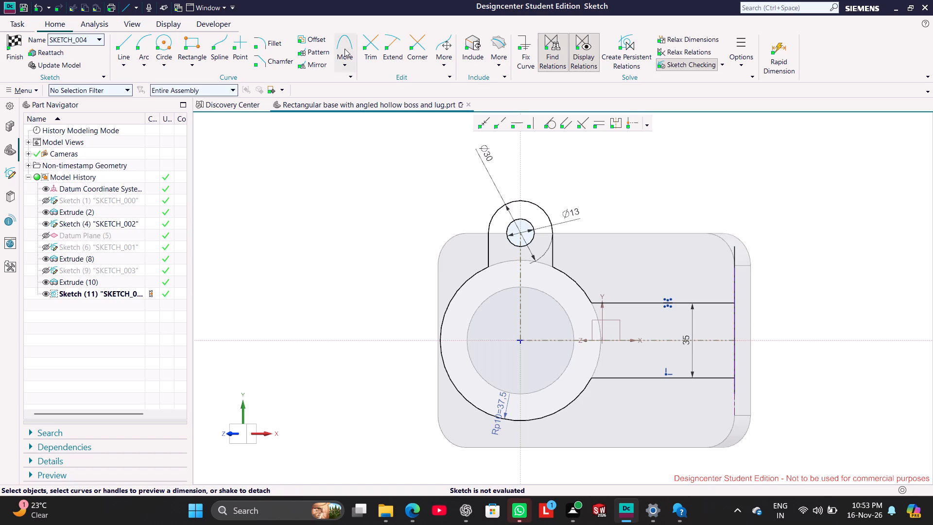
# Trim the vertical end line's overhangs above and below the two horizontal arm lines.
pyautogui.click(369, 56)
pyautogui.moveTo(805, 289); pyautogui.dragTo(714, 260)
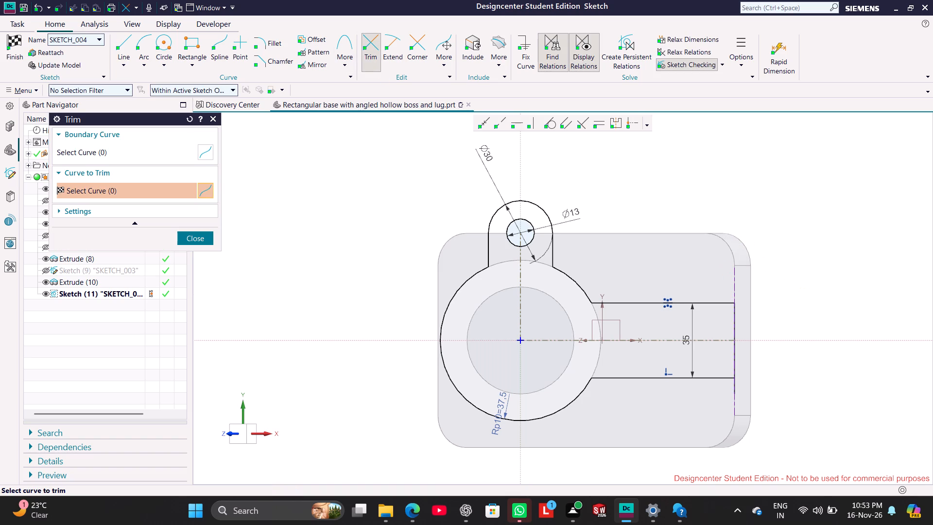
pyautogui.moveTo(787, 365); pyautogui.dragTo(718, 389)
pyautogui.rightClick(815, 230)
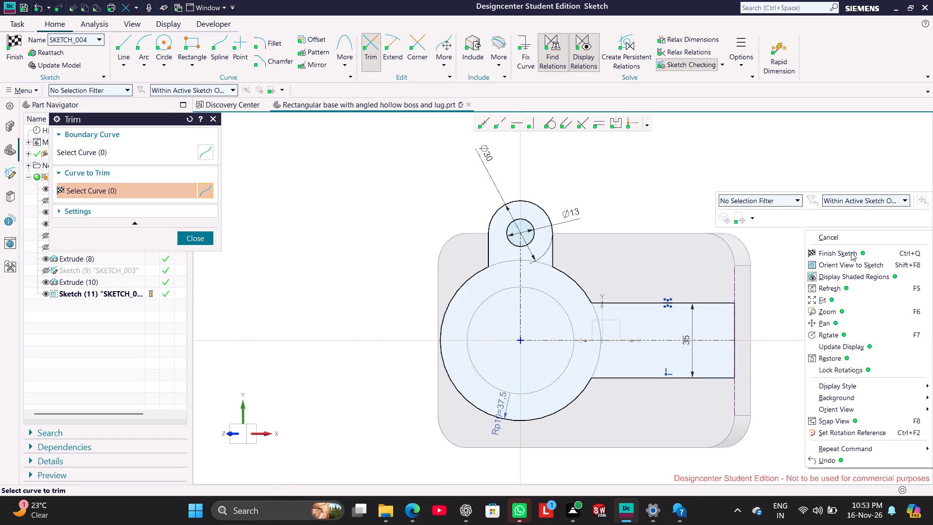
pyautogui.click(204, 239)
pyautogui.click(199, 237)
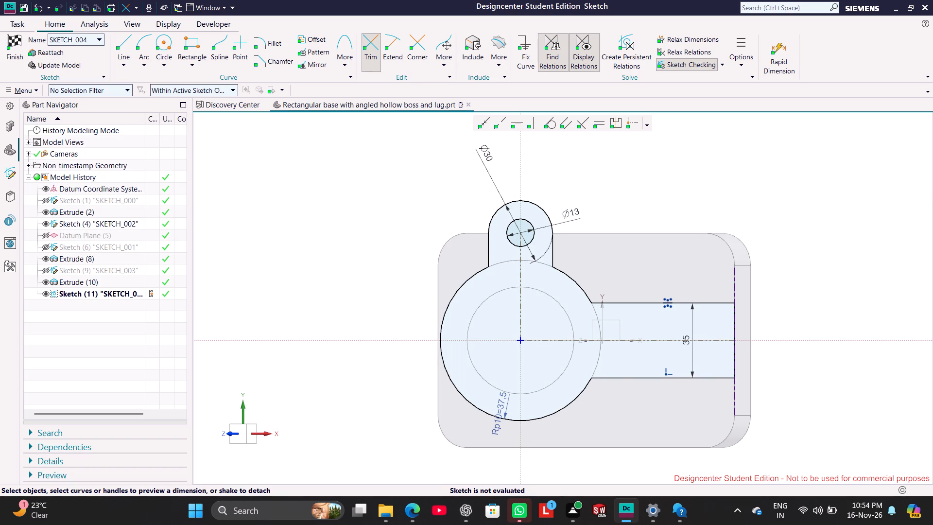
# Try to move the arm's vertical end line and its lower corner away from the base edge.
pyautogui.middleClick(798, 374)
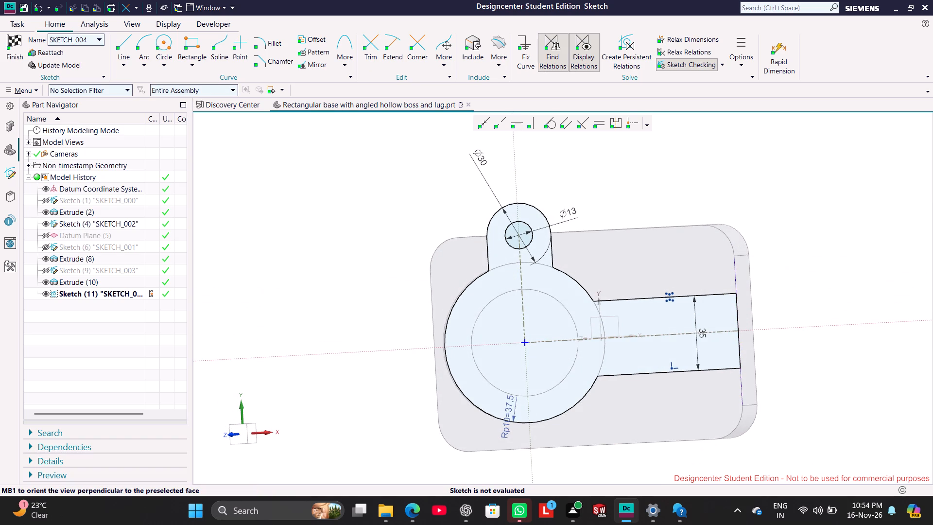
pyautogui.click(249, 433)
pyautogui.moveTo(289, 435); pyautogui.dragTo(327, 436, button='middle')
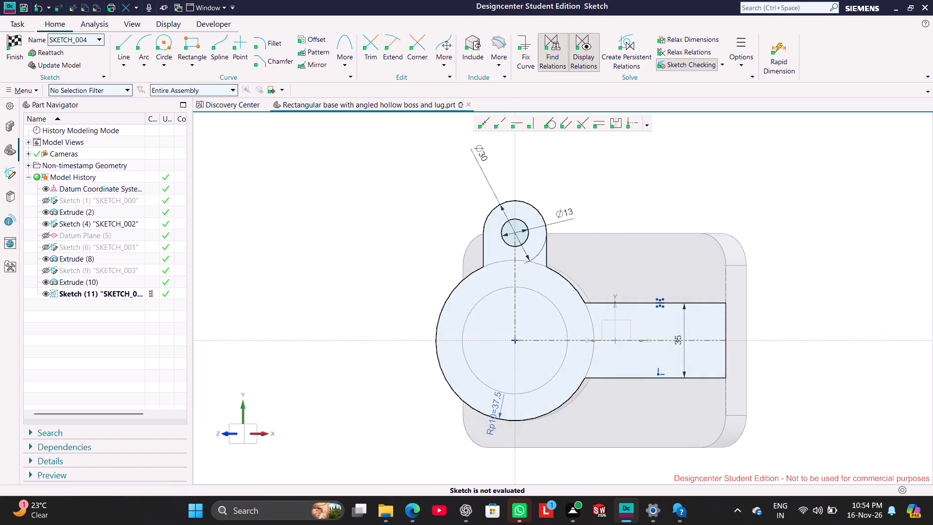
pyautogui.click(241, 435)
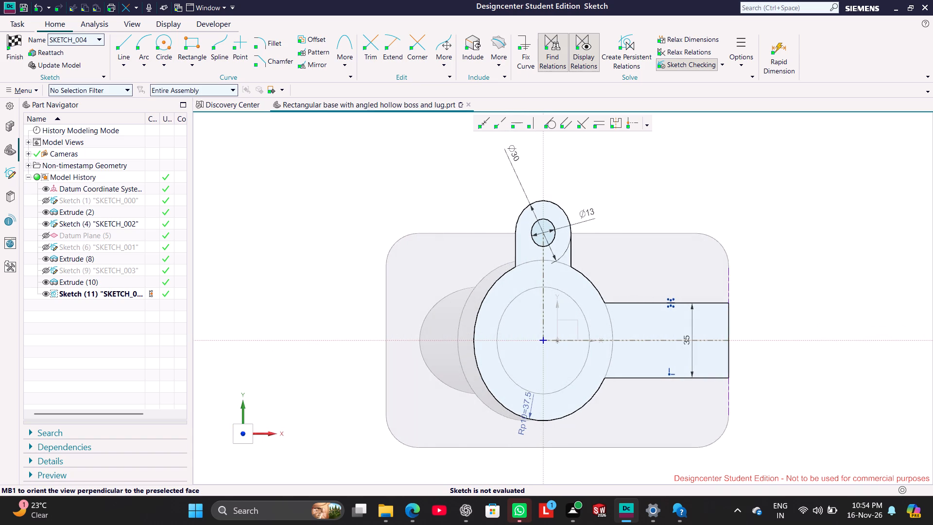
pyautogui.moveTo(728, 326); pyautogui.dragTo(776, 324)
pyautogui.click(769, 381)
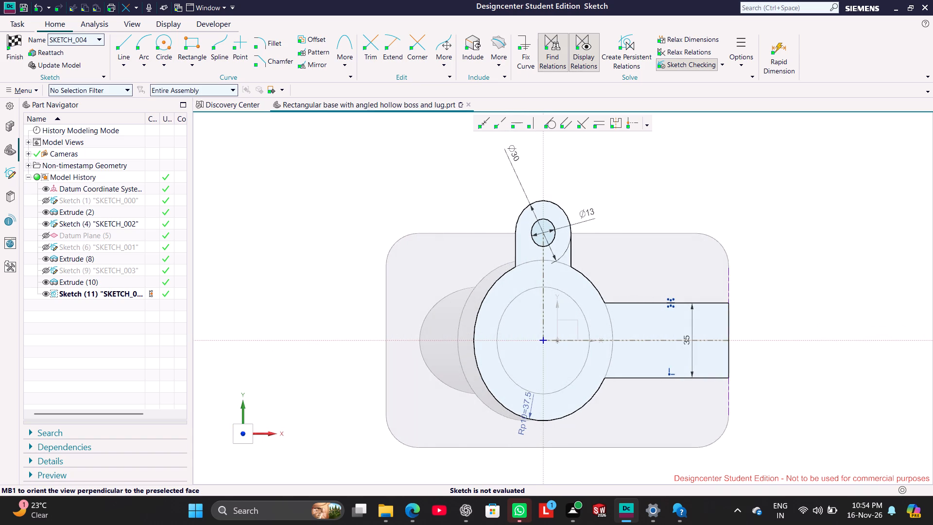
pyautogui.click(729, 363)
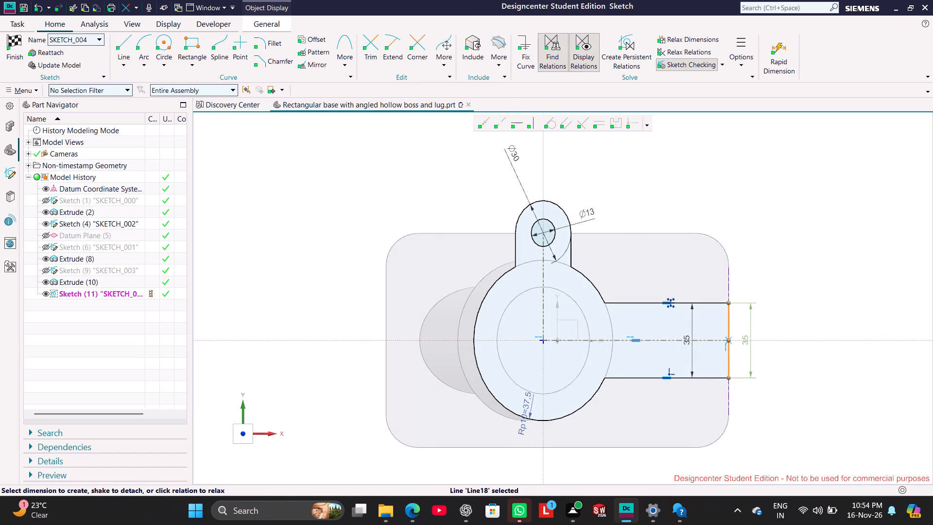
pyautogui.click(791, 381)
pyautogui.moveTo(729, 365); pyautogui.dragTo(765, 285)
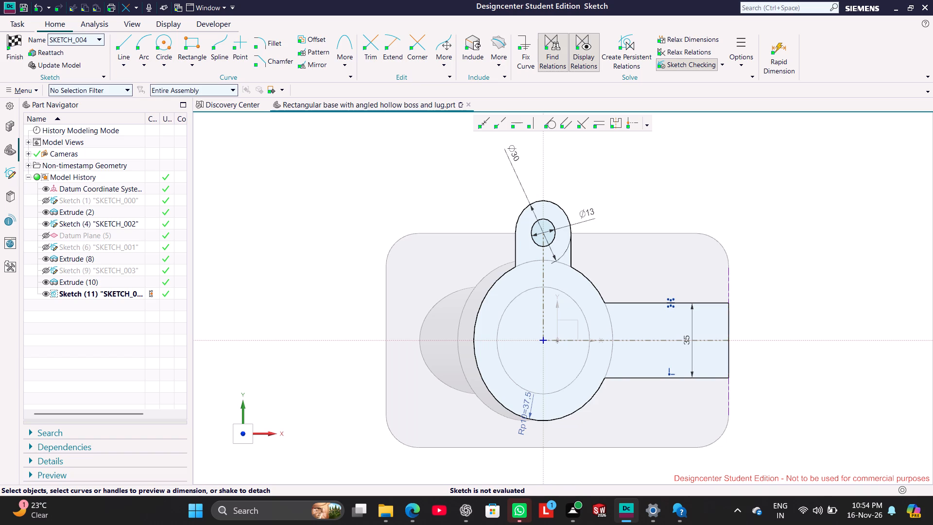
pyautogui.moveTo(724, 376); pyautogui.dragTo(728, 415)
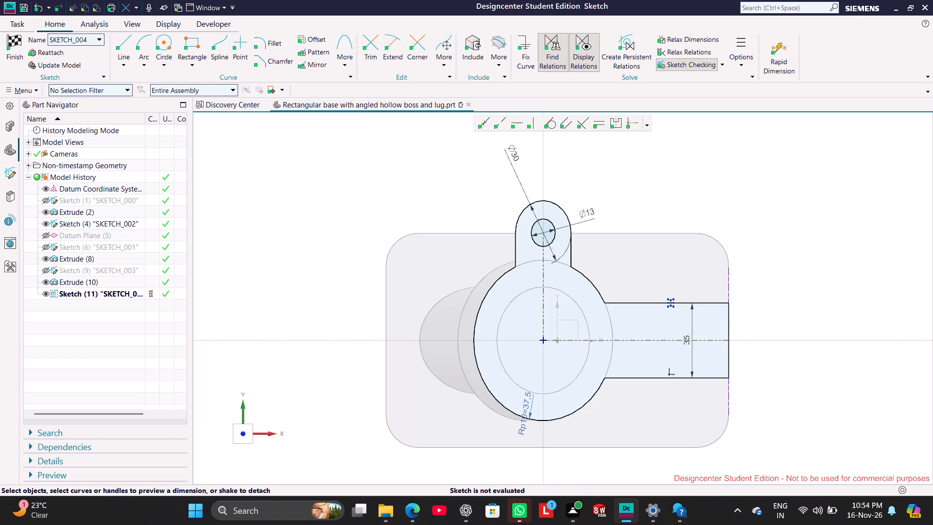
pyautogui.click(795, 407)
# Finish the arm and lug profile sketch.
pyautogui.click(13, 60)
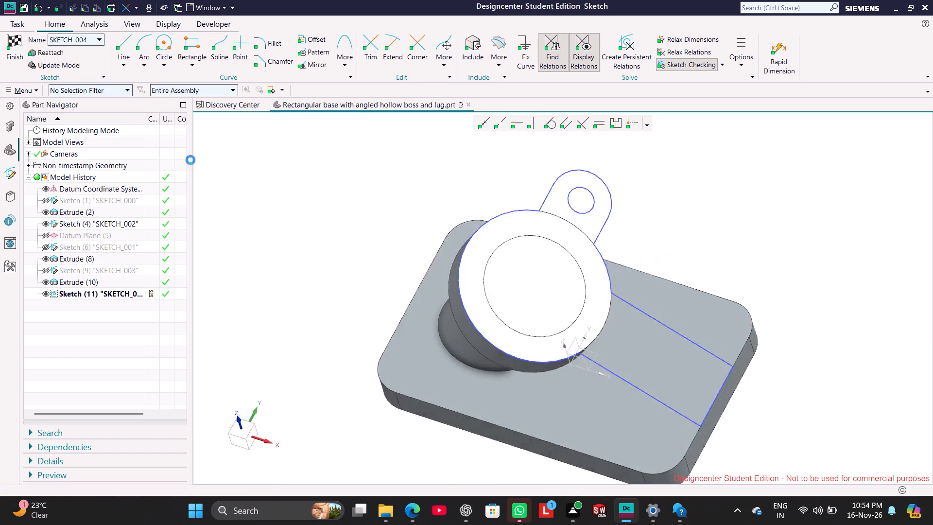
pyautogui.click(287, 240)
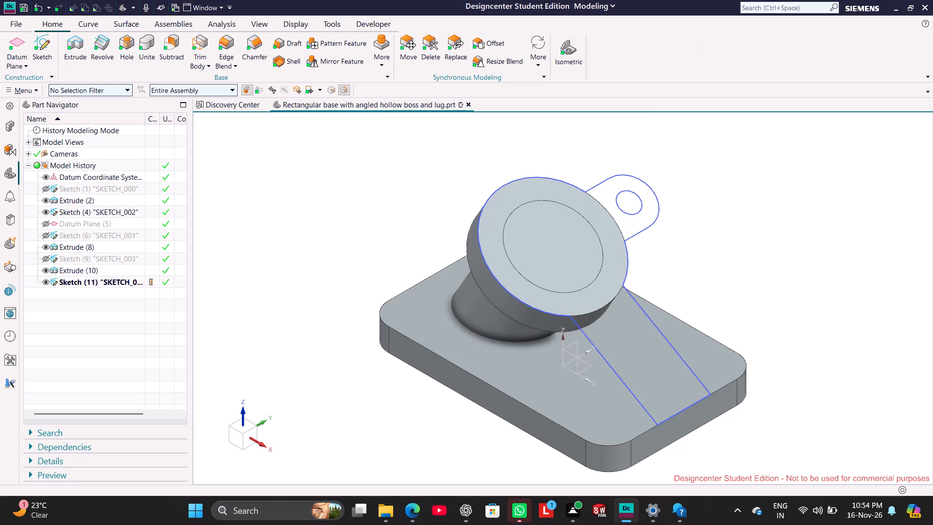
pyautogui.moveTo(291, 269); pyautogui.dragTo(302, 266, button='middle')
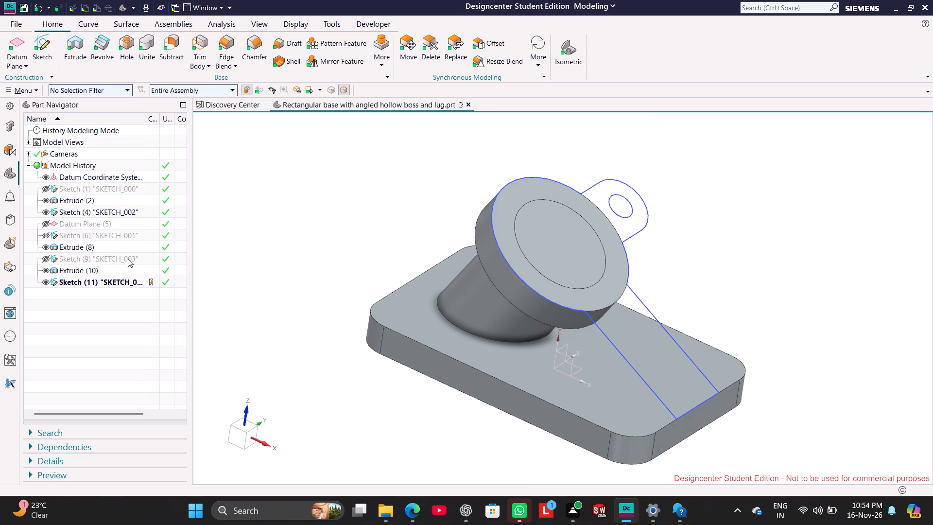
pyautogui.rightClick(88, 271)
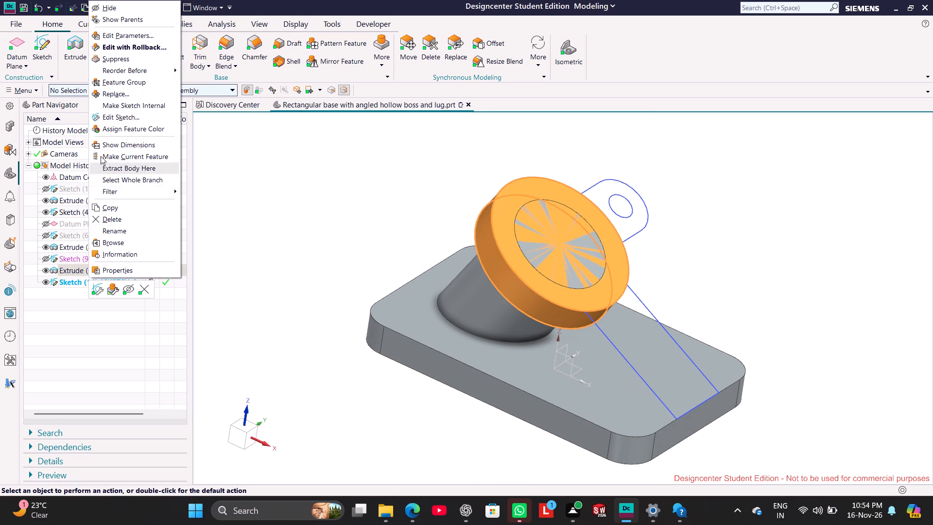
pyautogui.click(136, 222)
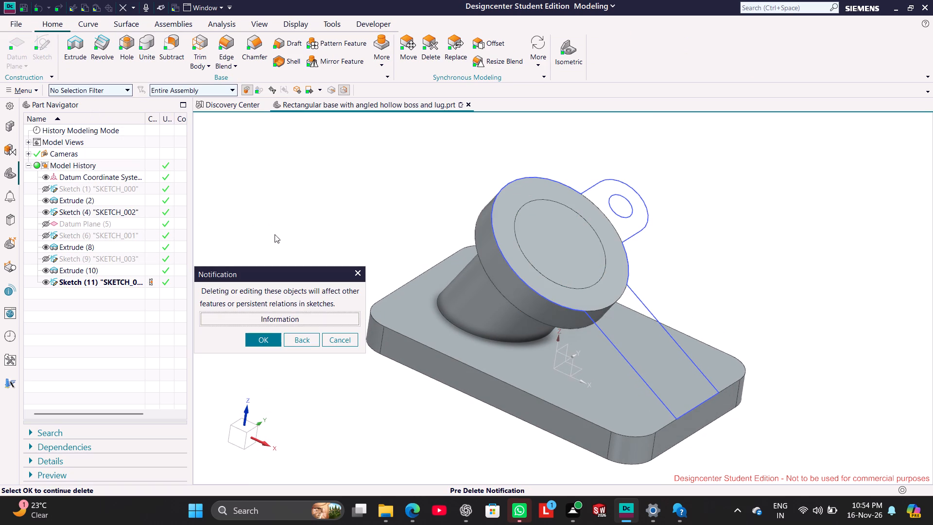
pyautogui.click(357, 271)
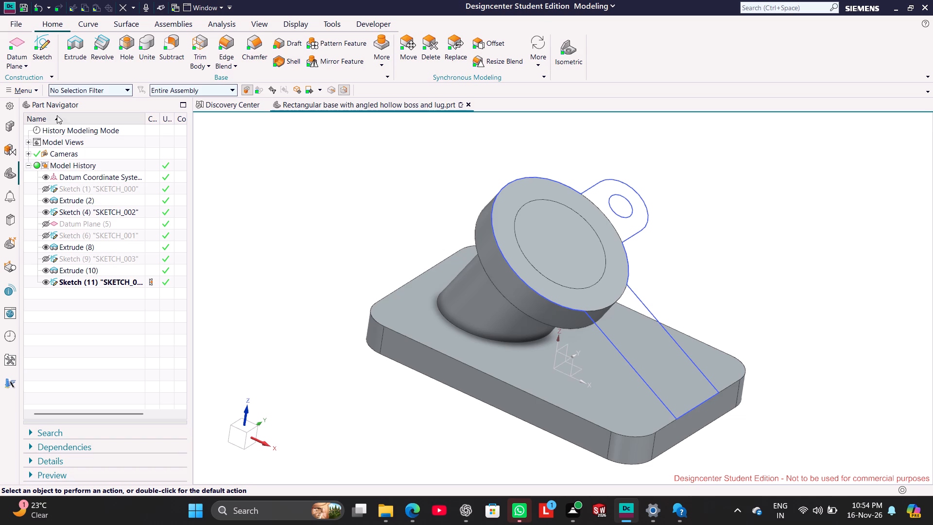
# Extrude the arm and lug profile with start 15 mm, end 0 mm and no Boolean, reversing the direction toward the boss and base.
pyautogui.rightClick(117, 278)
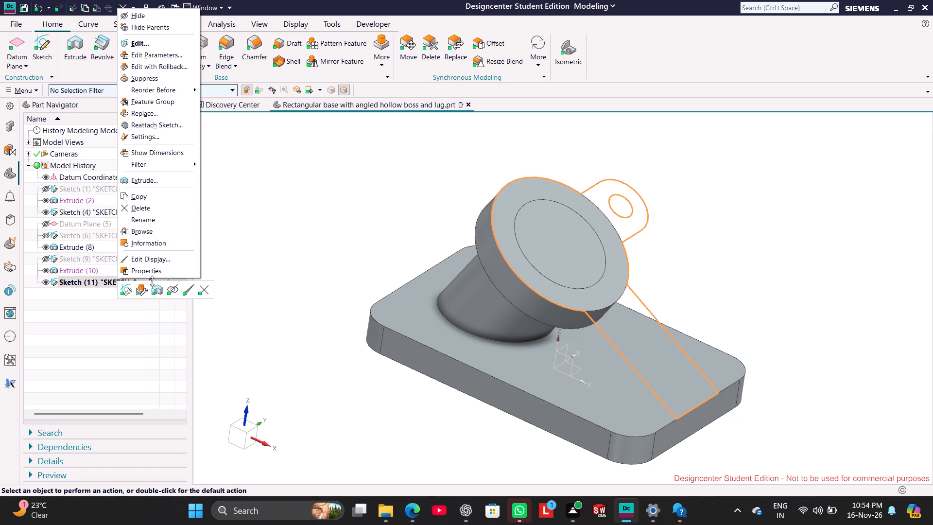
pyautogui.click(154, 293)
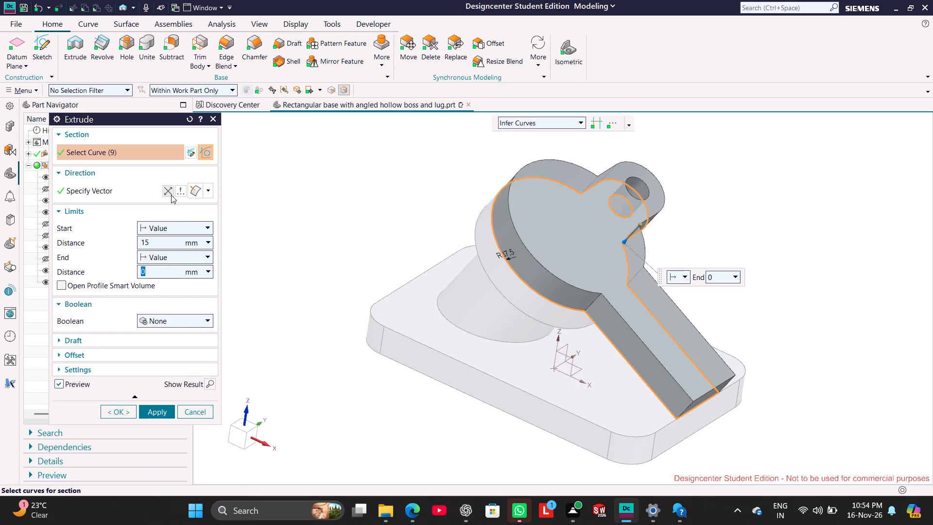
pyautogui.moveTo(294, 390); pyautogui.dragTo(330, 408, button='middle')
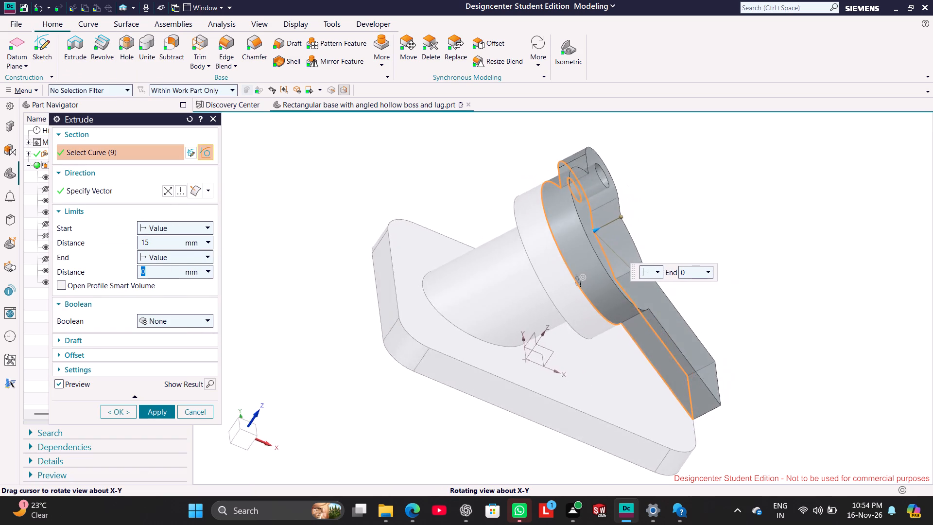
pyautogui.moveTo(330, 408); pyautogui.dragTo(317, 411, button='middle')
pyautogui.click(169, 190)
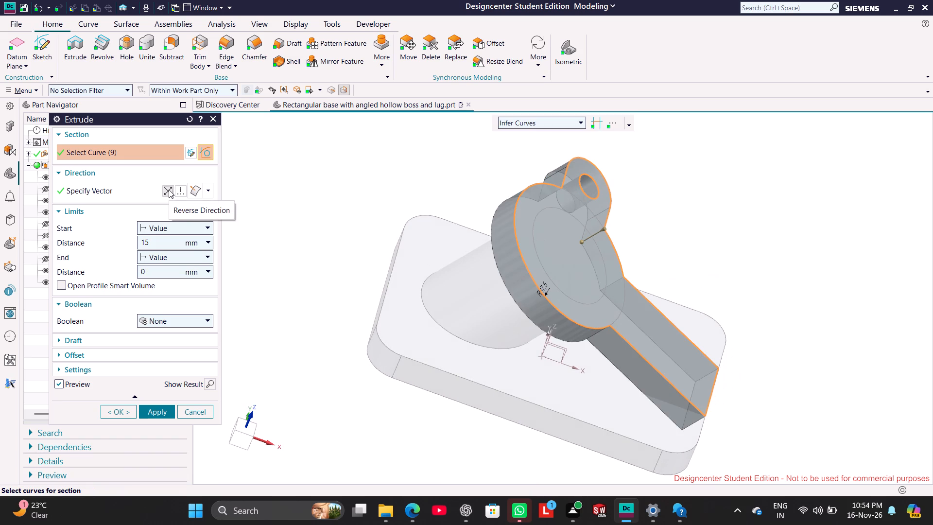
pyautogui.moveTo(326, 359); pyautogui.dragTo(341, 335, button='middle')
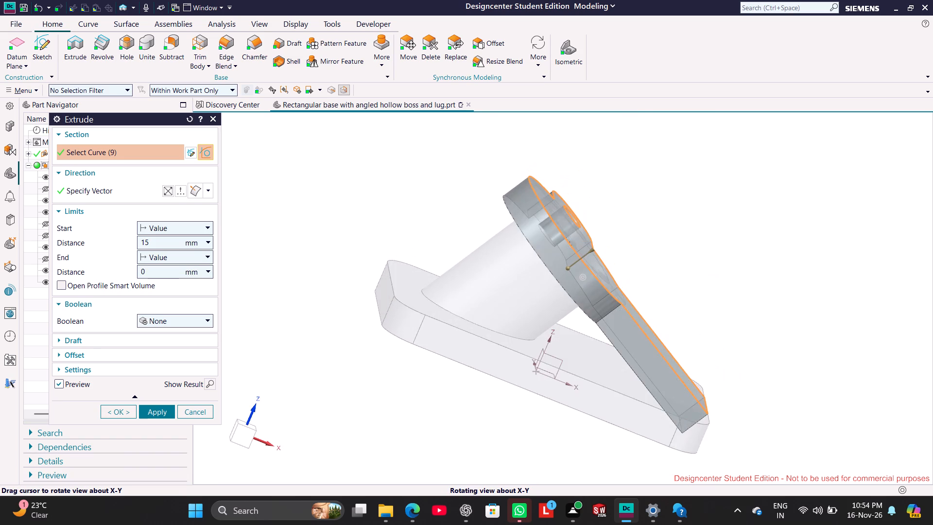
pyautogui.moveTo(341, 335); pyautogui.dragTo(338, 326, button='middle')
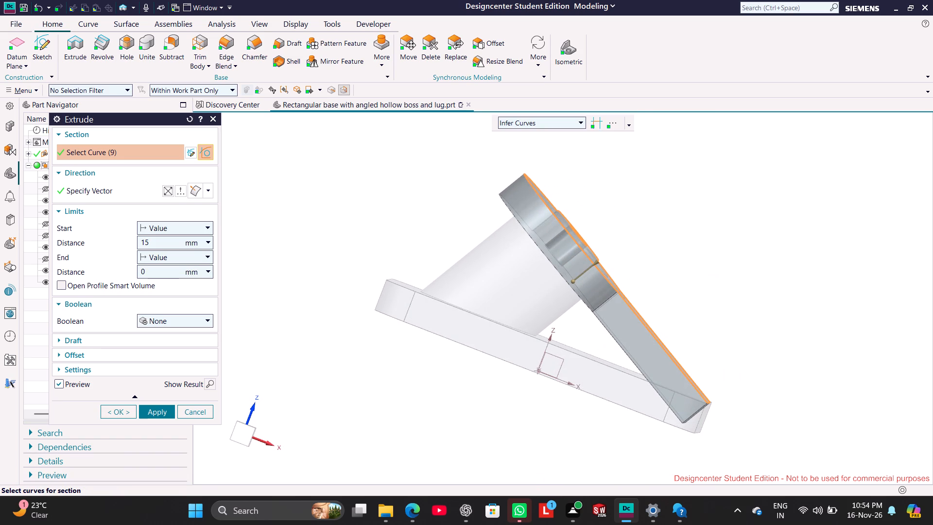
pyautogui.click(156, 412)
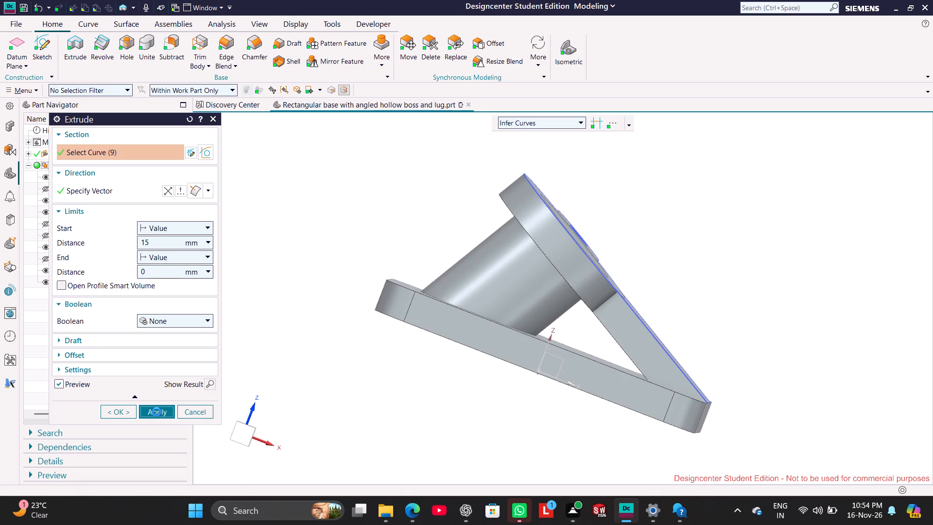
pyautogui.click(191, 409)
# Hide the arm and lug profile sketch, SKETCH_004.
pyautogui.moveTo(343, 391); pyautogui.dragTo(330, 407, button='middle')
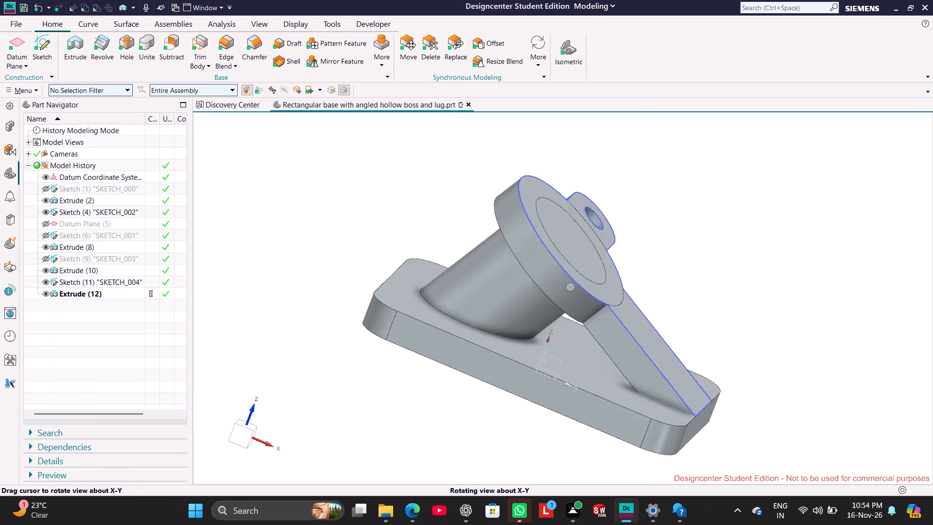
pyautogui.moveTo(330, 407); pyautogui.dragTo(326, 416, button='middle')
pyautogui.click(296, 251)
pyautogui.rightClick(537, 295)
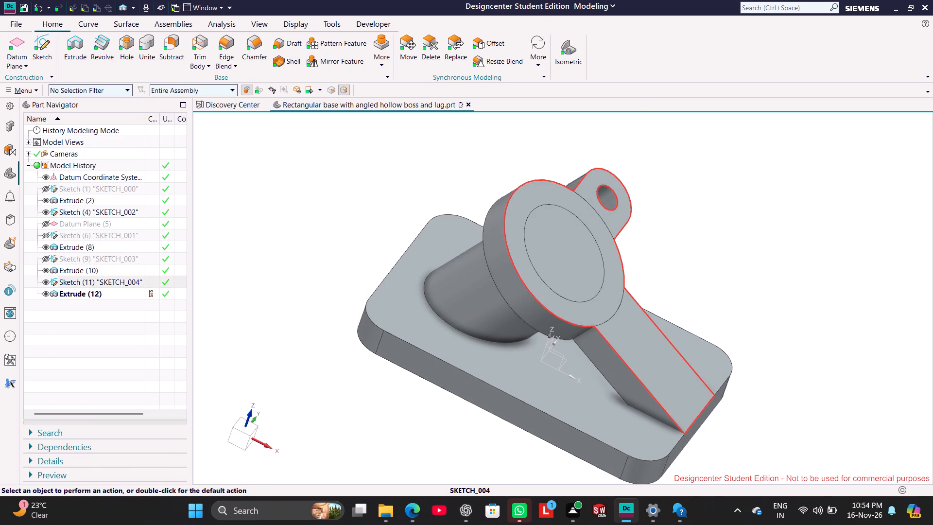
pyautogui.click(590, 283)
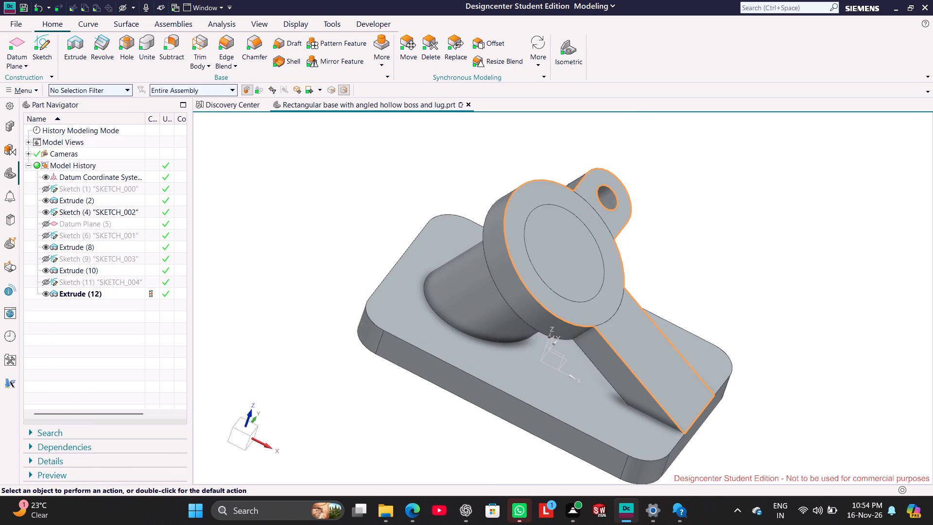
# Display the model shaded without edges and orient it to an isometric view.
pyautogui.moveTo(309, 270); pyautogui.dragTo(377, 206, button='right')
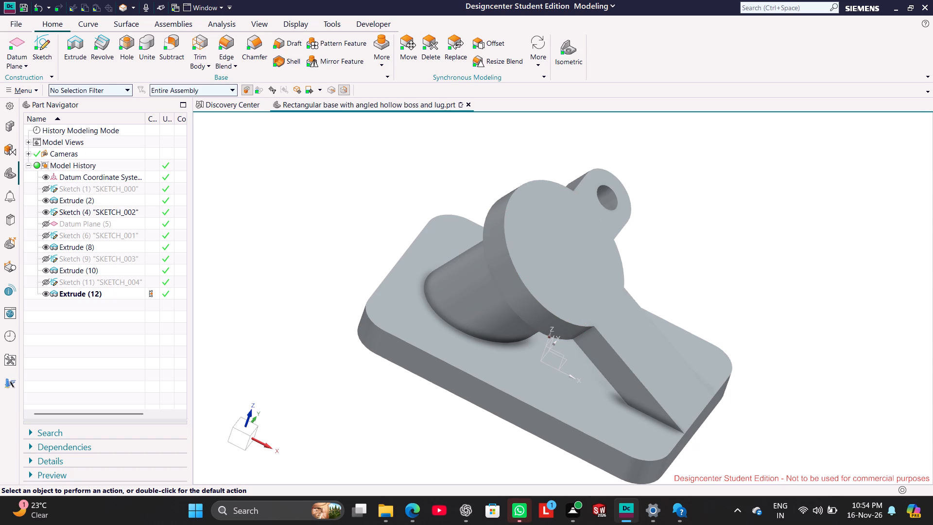
pyautogui.click(560, 52)
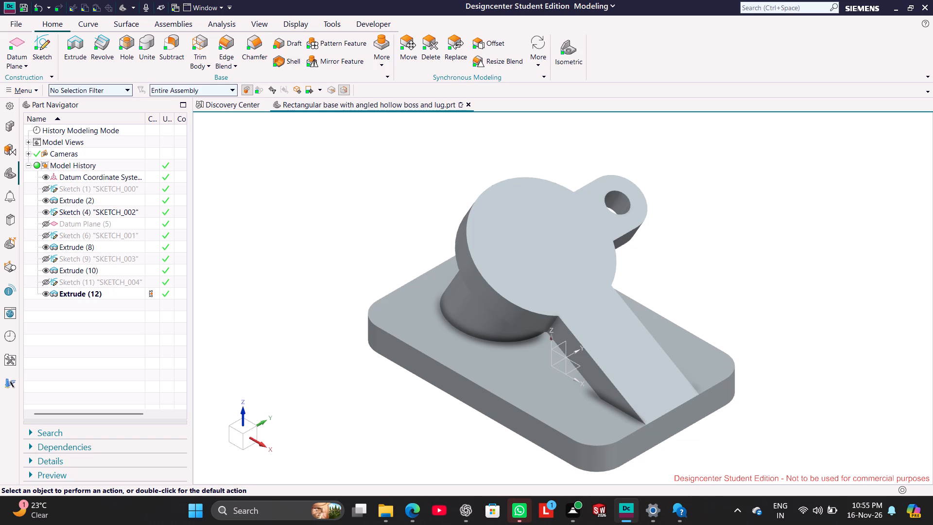
pyautogui.moveTo(378, 397); pyautogui.dragTo(383, 390, button='middle')
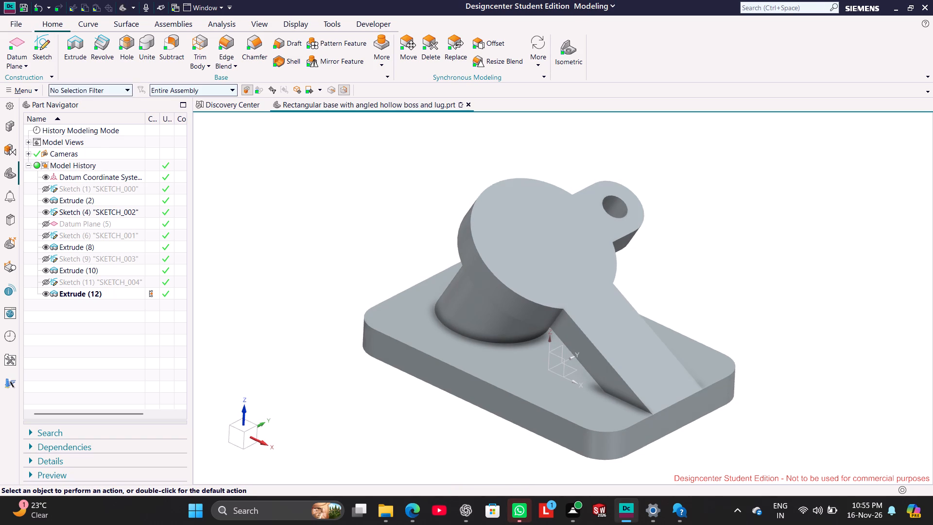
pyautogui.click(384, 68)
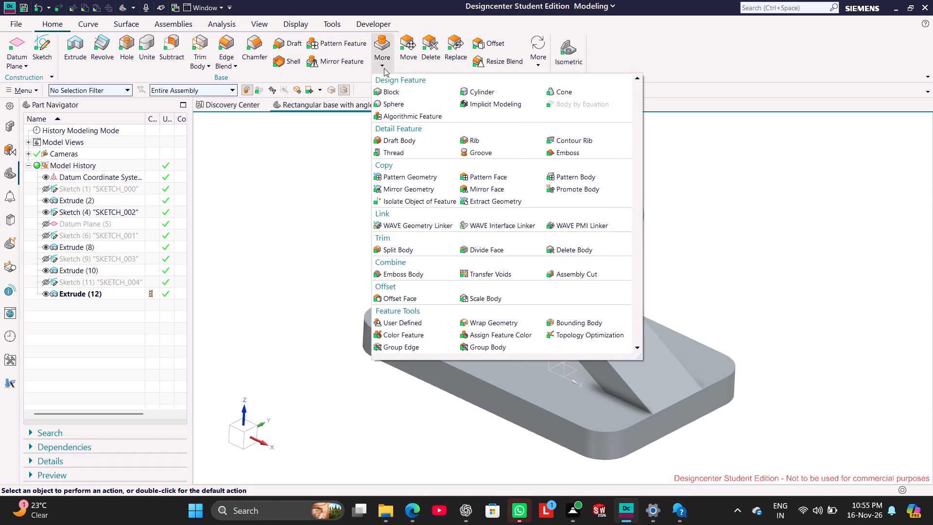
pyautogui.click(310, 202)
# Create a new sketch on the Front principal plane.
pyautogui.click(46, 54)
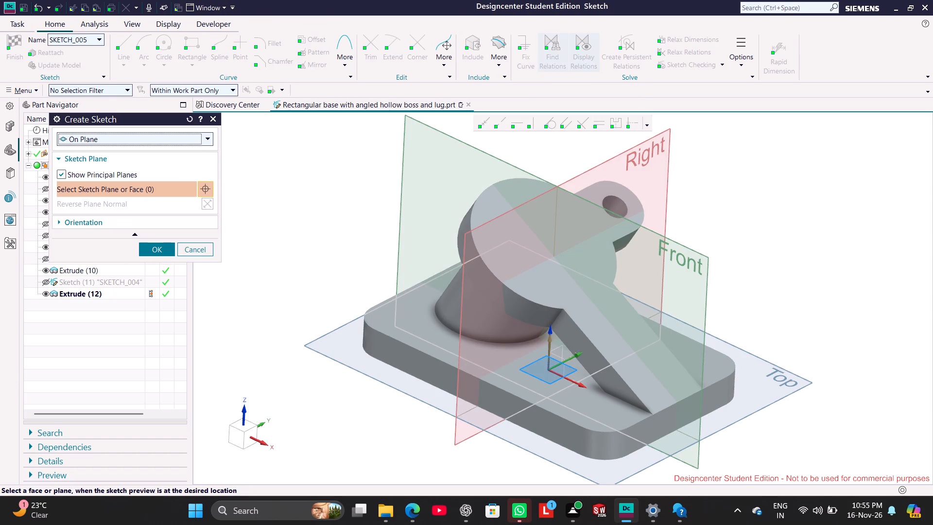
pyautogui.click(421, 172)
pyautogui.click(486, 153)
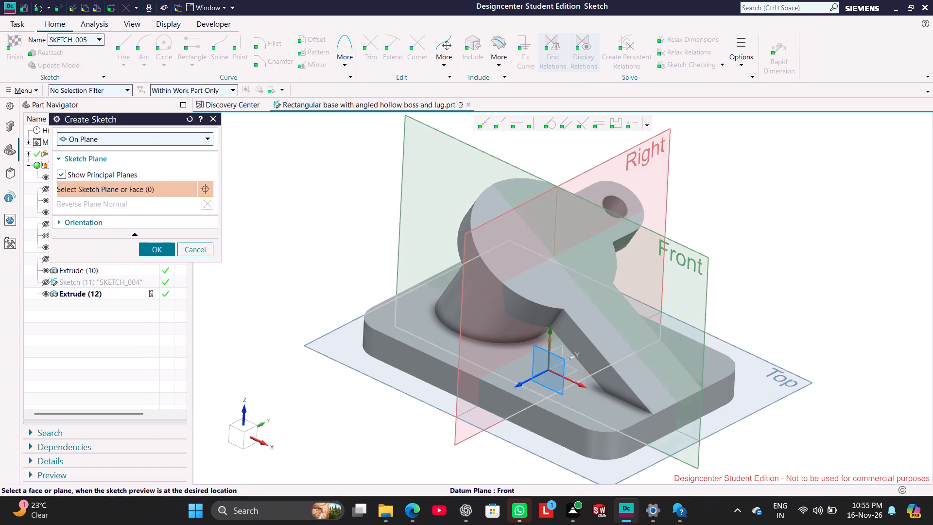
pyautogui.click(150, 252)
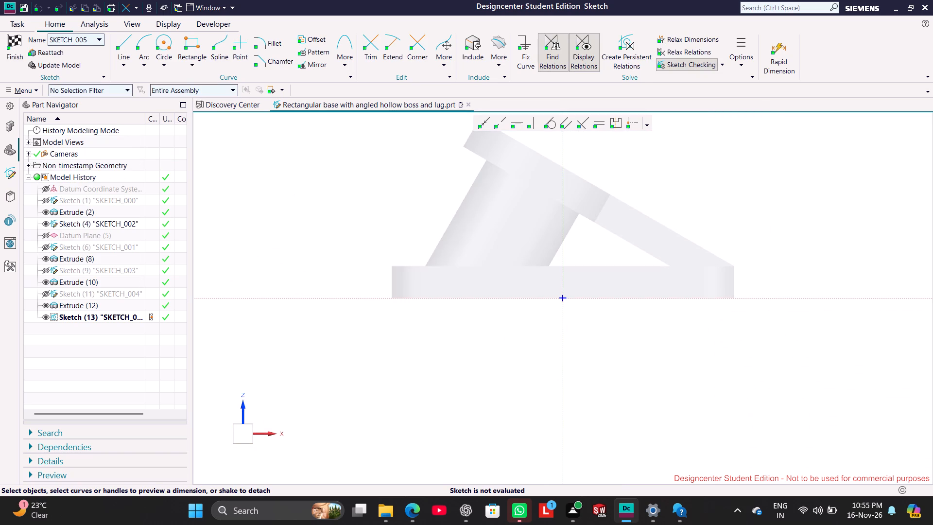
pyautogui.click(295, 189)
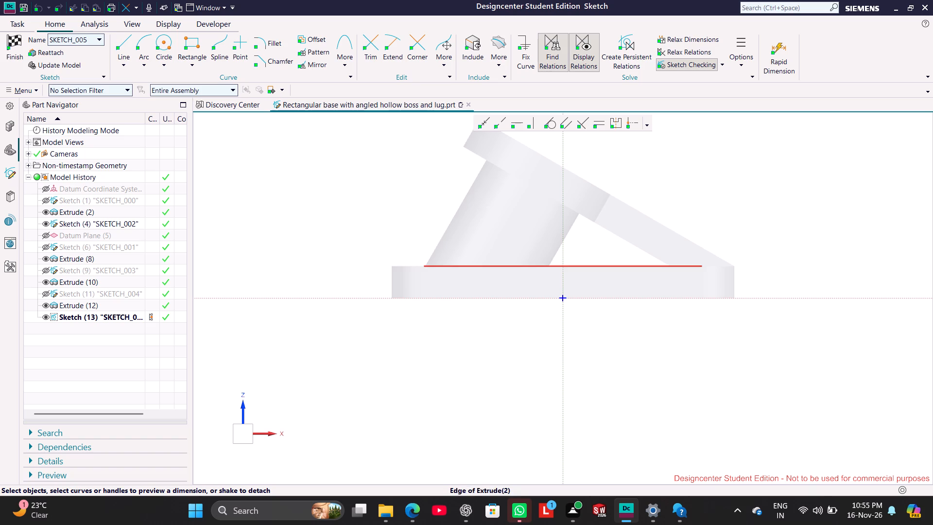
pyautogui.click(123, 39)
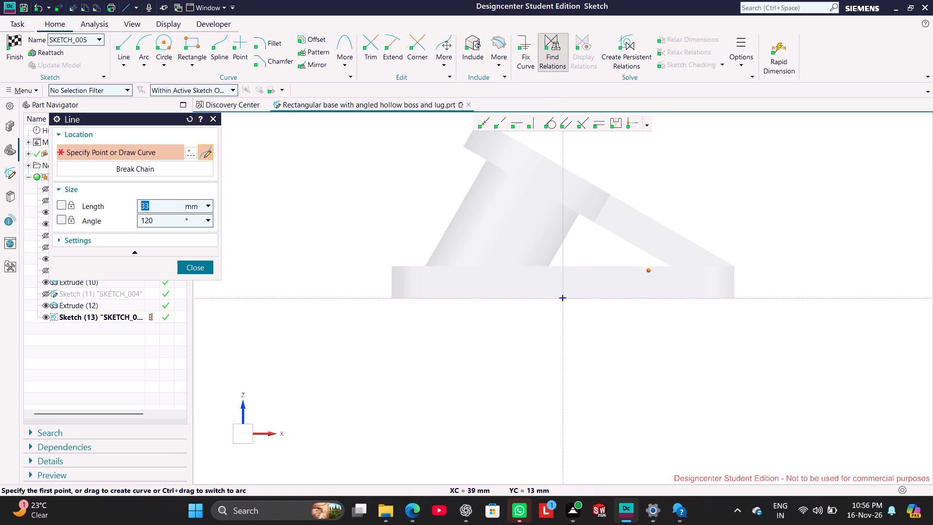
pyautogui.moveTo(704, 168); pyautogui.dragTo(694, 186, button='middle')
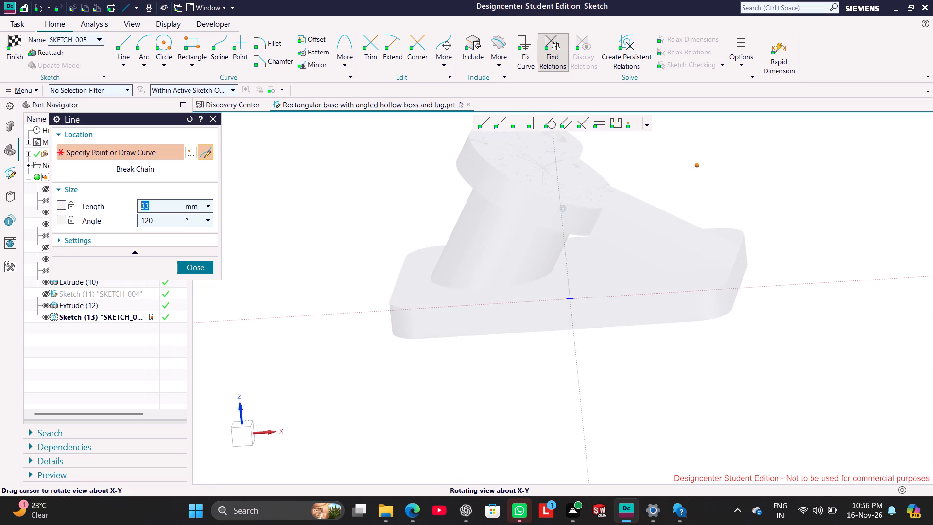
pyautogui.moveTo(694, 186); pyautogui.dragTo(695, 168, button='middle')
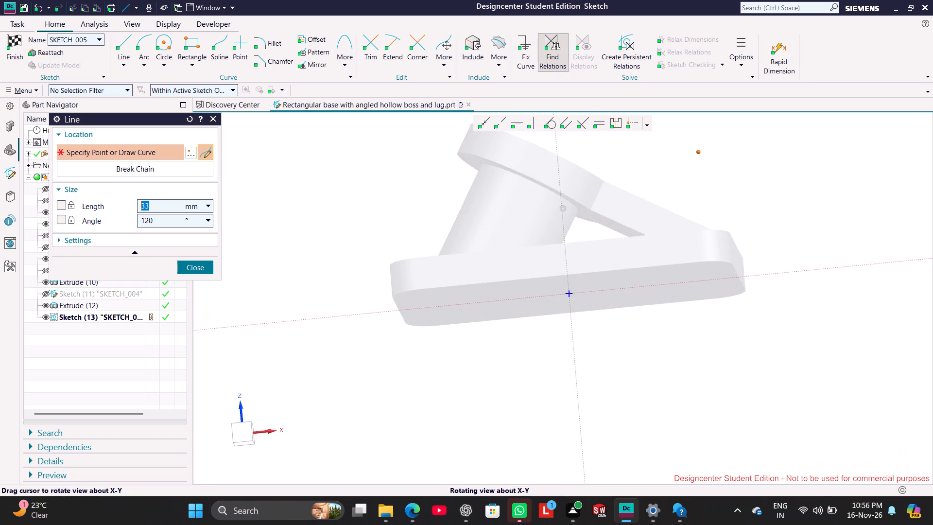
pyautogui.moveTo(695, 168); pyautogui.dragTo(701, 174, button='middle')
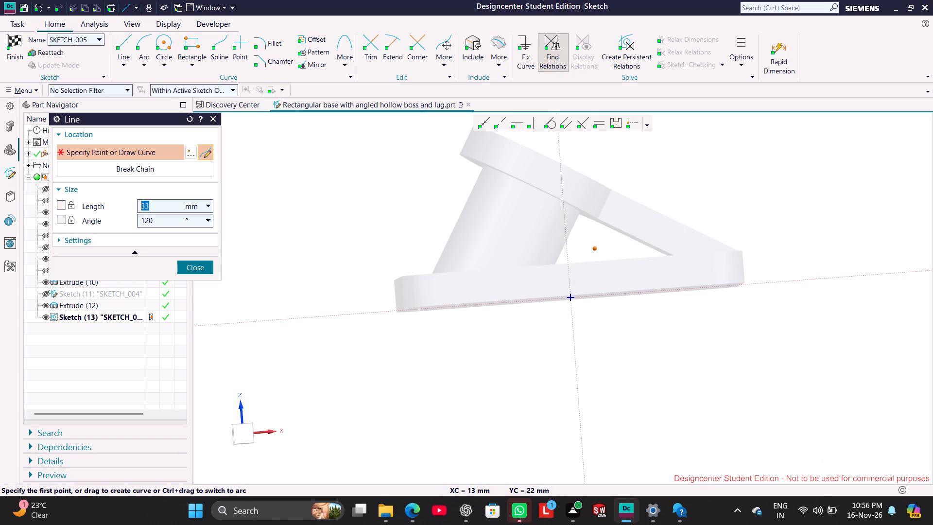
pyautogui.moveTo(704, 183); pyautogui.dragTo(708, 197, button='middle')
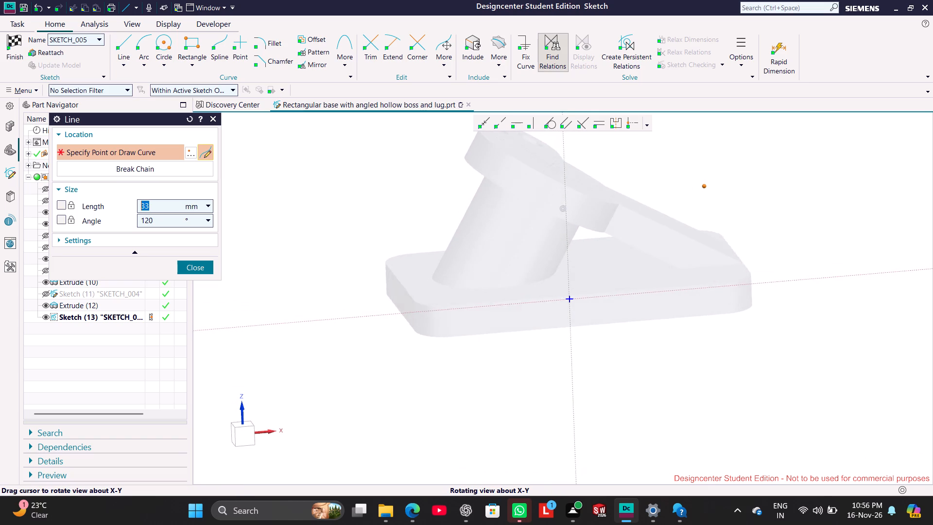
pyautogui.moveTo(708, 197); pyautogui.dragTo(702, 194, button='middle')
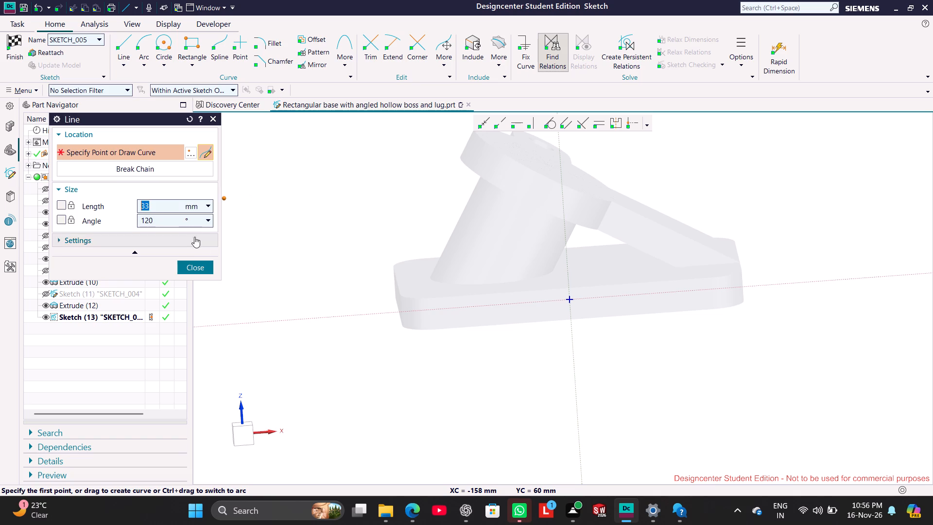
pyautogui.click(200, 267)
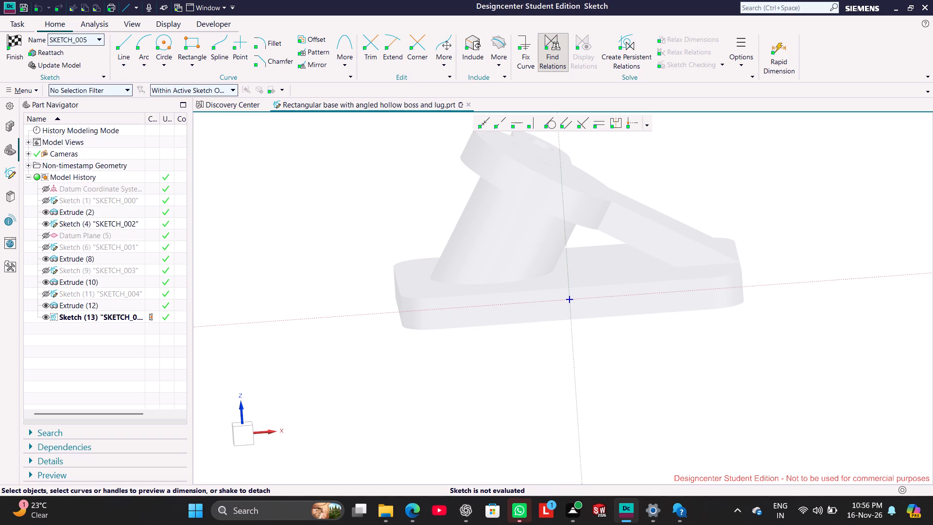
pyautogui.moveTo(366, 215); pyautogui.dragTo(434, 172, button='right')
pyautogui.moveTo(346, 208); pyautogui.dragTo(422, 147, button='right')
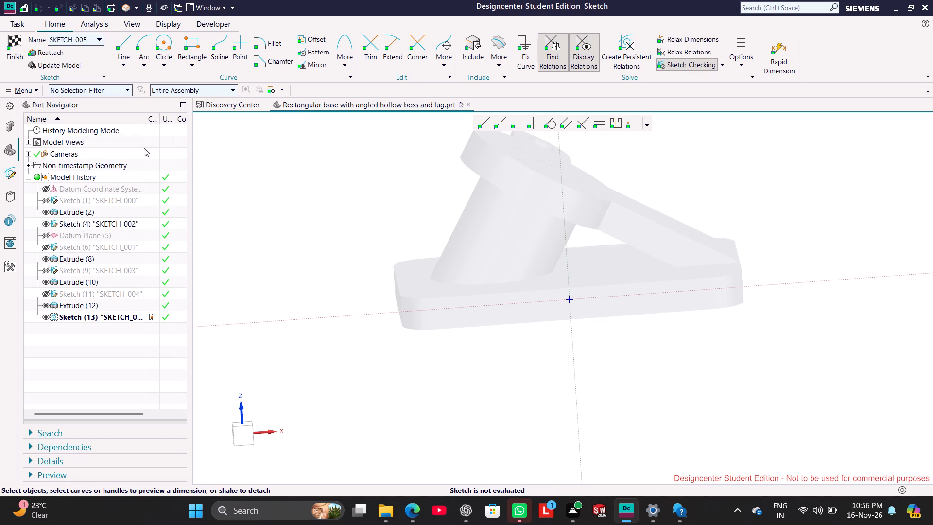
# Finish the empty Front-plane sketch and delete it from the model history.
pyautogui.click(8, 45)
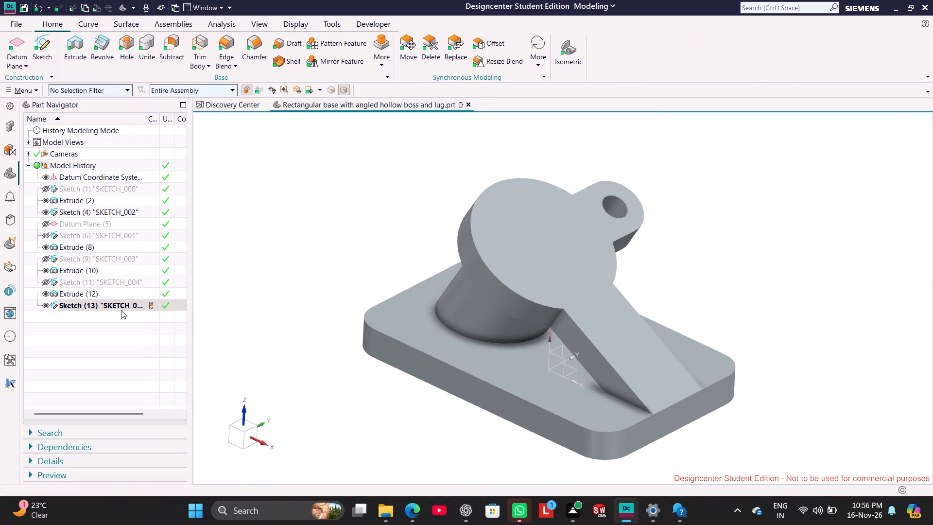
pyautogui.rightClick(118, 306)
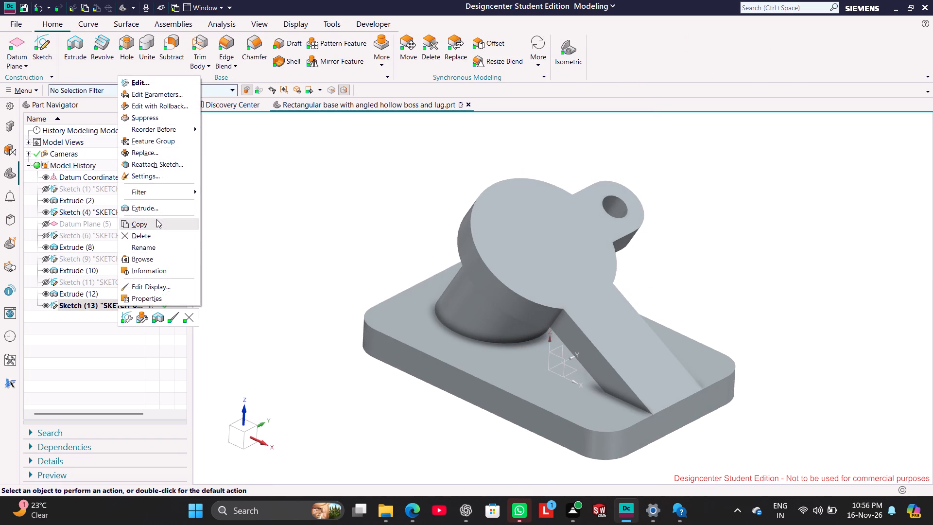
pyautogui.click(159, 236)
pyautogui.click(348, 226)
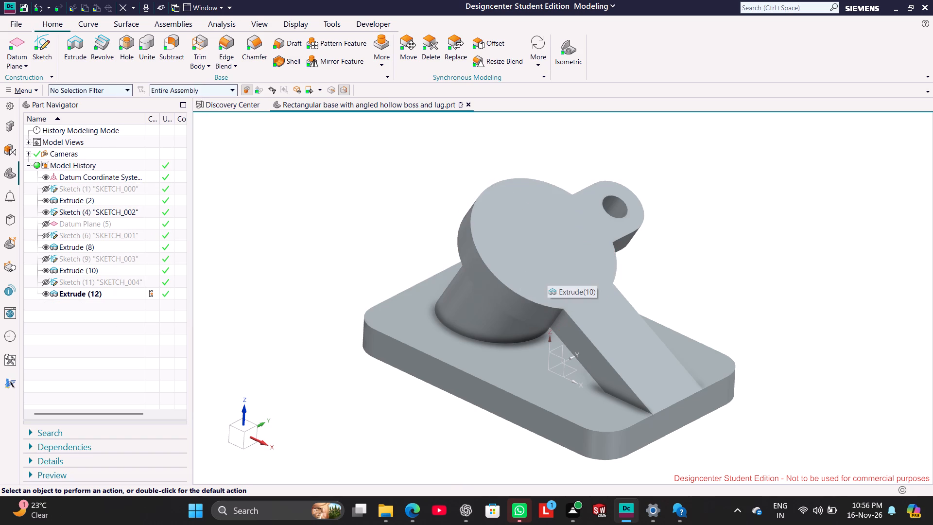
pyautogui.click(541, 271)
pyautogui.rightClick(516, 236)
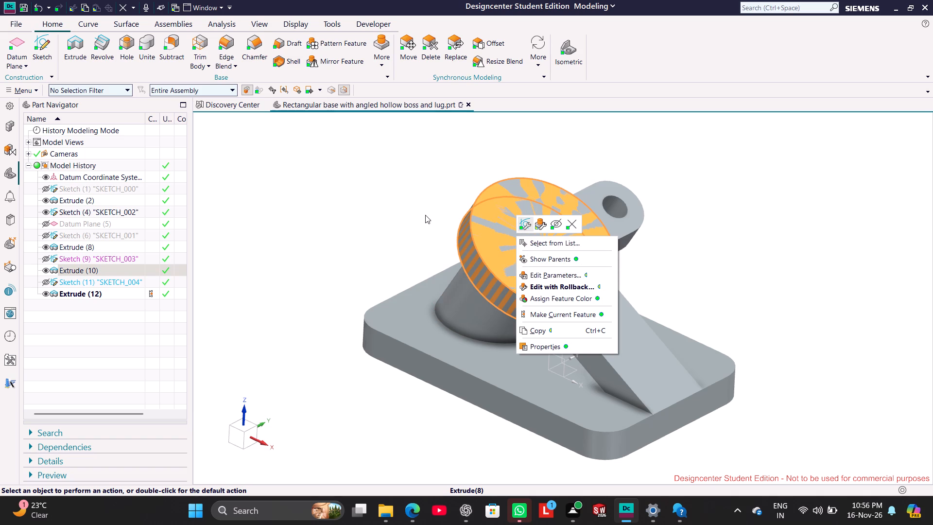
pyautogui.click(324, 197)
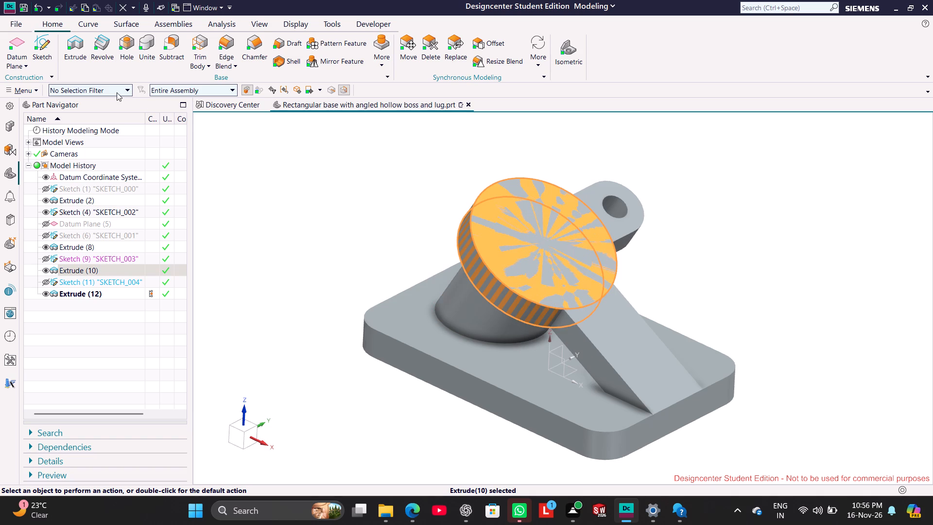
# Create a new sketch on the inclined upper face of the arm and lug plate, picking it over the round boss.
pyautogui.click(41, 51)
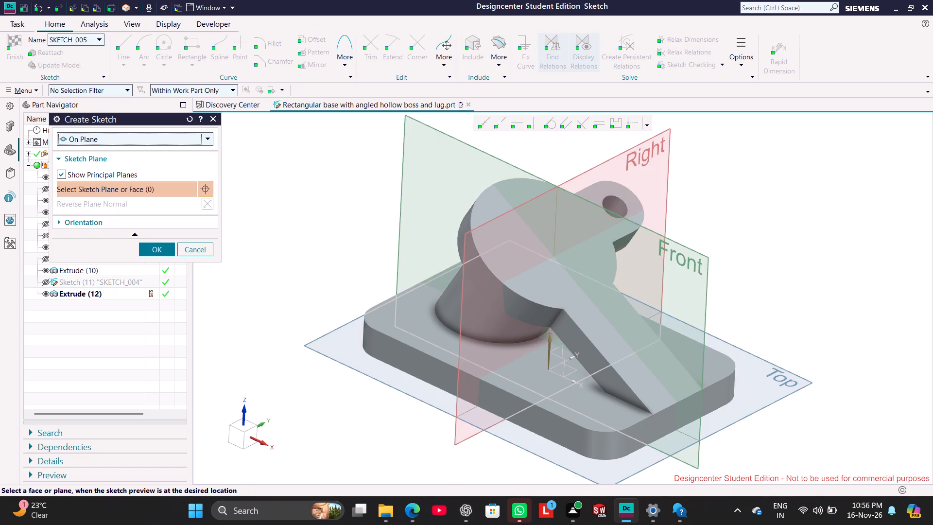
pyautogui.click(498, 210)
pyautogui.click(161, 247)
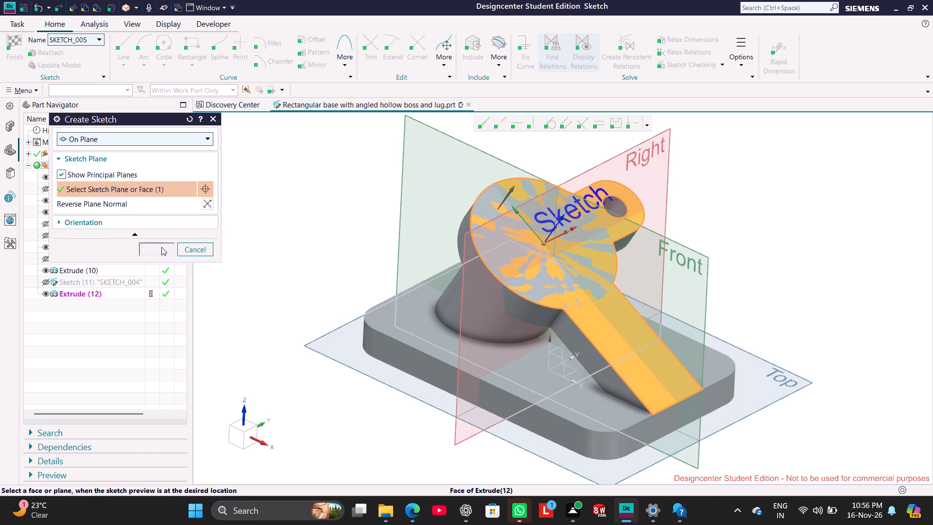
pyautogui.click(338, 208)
# Examine the part around the inclined sketch plane from above, from its end and from the side.
pyautogui.moveTo(297, 366); pyautogui.dragTo(307, 375, button='middle')
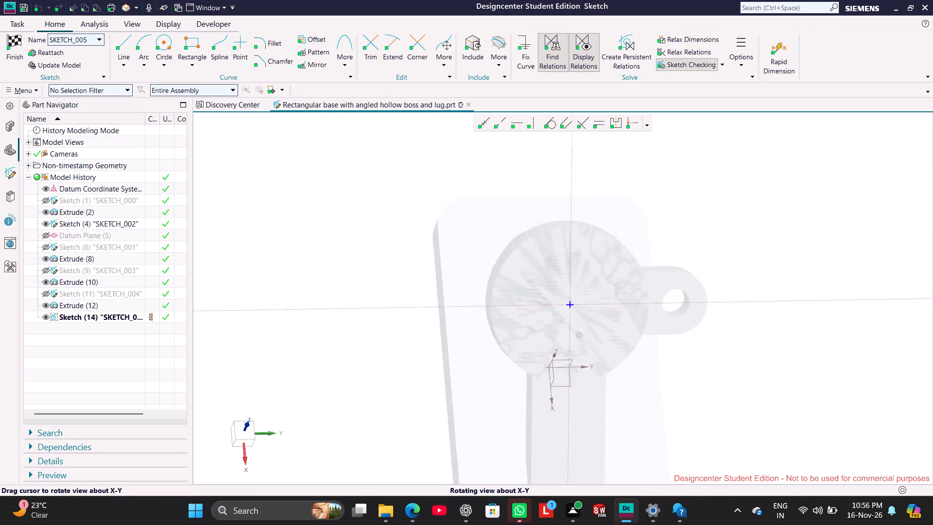
pyautogui.moveTo(307, 375); pyautogui.dragTo(305, 363, button='middle')
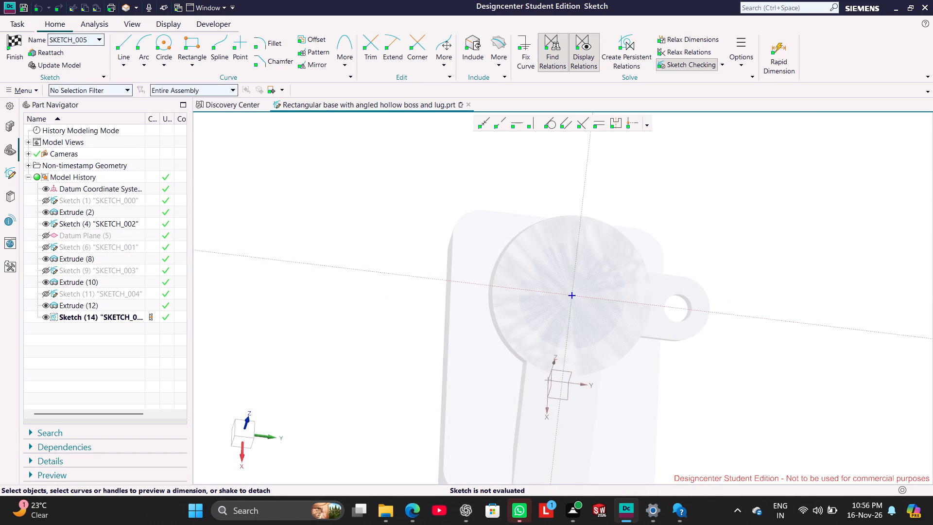
pyautogui.click(248, 435)
pyautogui.click(355, 373)
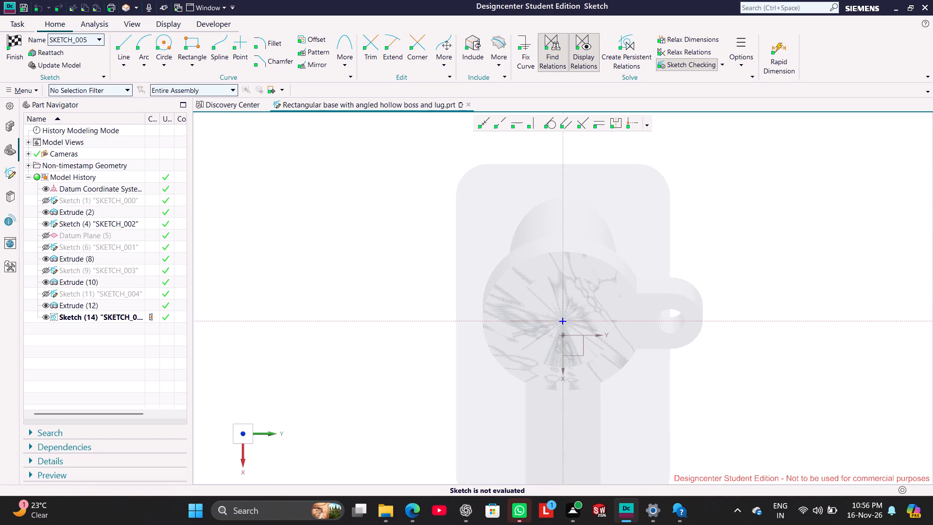
pyautogui.moveTo(267, 413); pyautogui.dragTo(266, 386, button='middle')
pyautogui.click(248, 438)
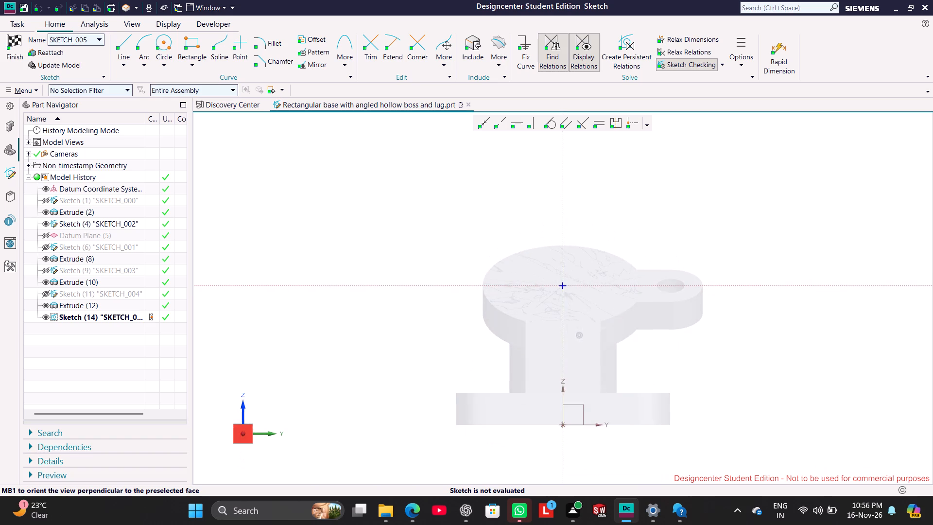
pyautogui.moveTo(262, 420); pyautogui.dragTo(296, 421, button='middle')
pyautogui.click(239, 431)
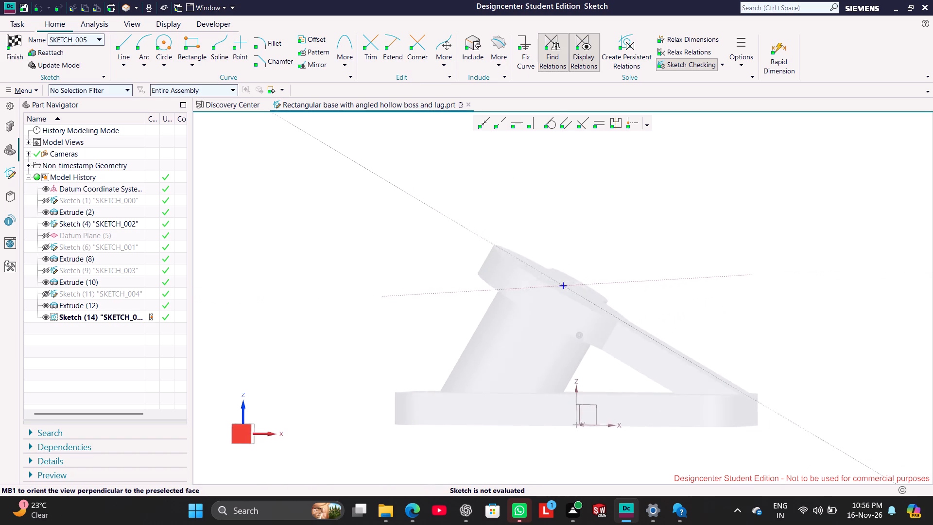
pyautogui.moveTo(316, 393); pyautogui.dragTo(308, 433, button='middle')
pyautogui.click(243, 430)
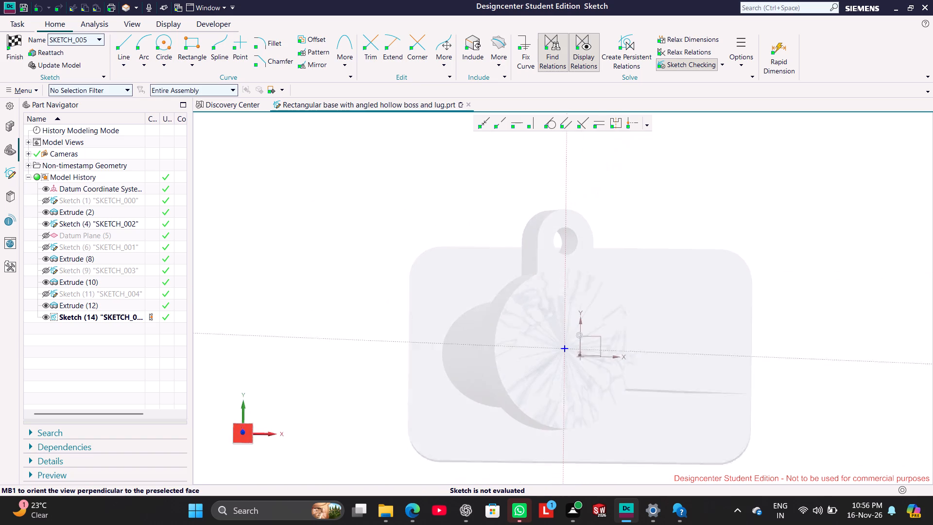
pyautogui.click(304, 394)
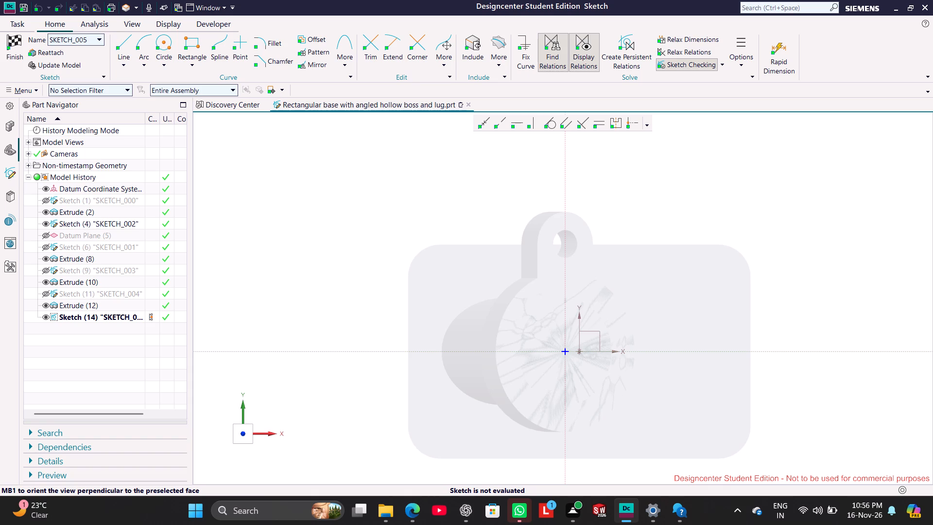
pyautogui.moveTo(783, 274); pyautogui.dragTo(757, 245, button='middle')
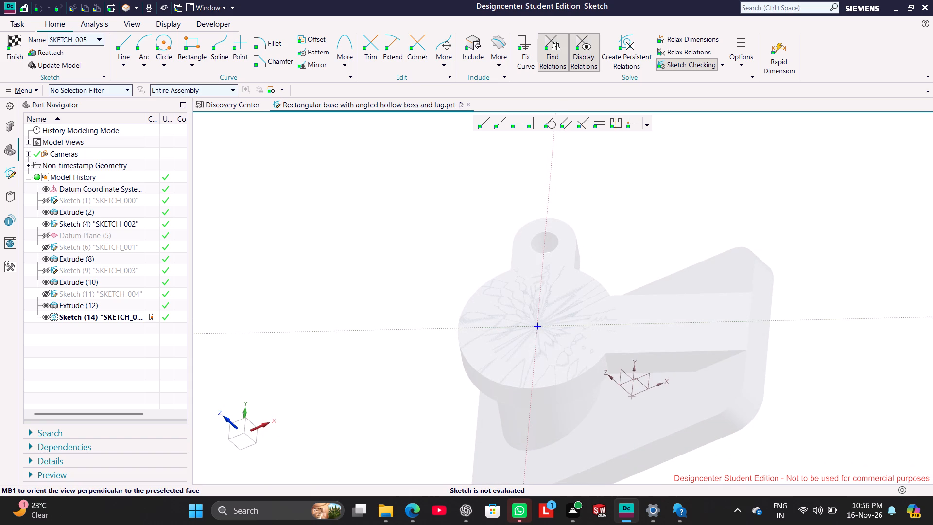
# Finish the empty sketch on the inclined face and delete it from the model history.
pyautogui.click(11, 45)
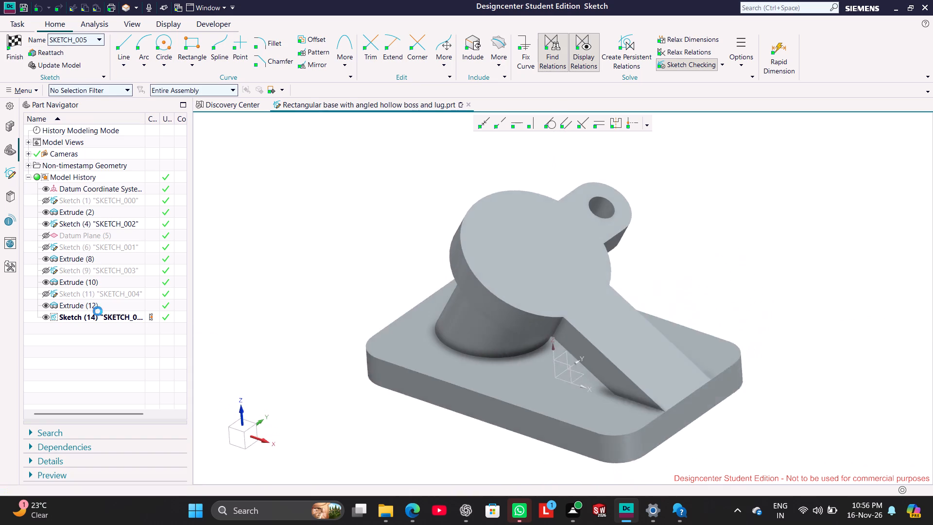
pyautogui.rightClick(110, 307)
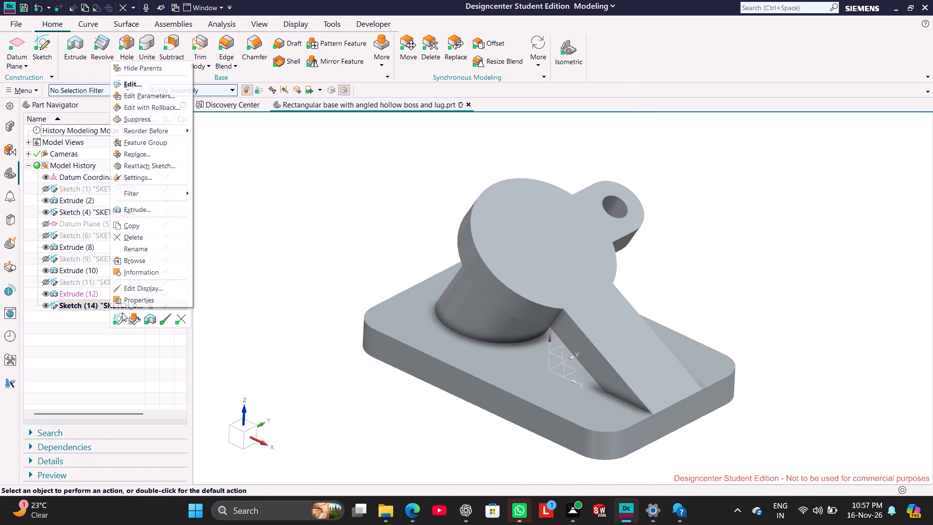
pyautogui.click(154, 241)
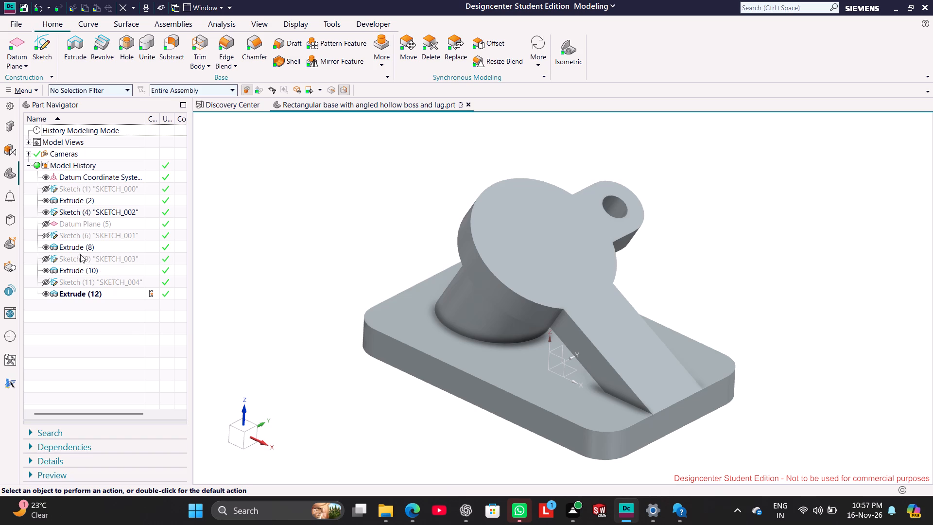
# Create a new sketch on the inclined upper face of the arm and lug plate, picking it near where the arm meets the boss.
pyautogui.click(44, 48)
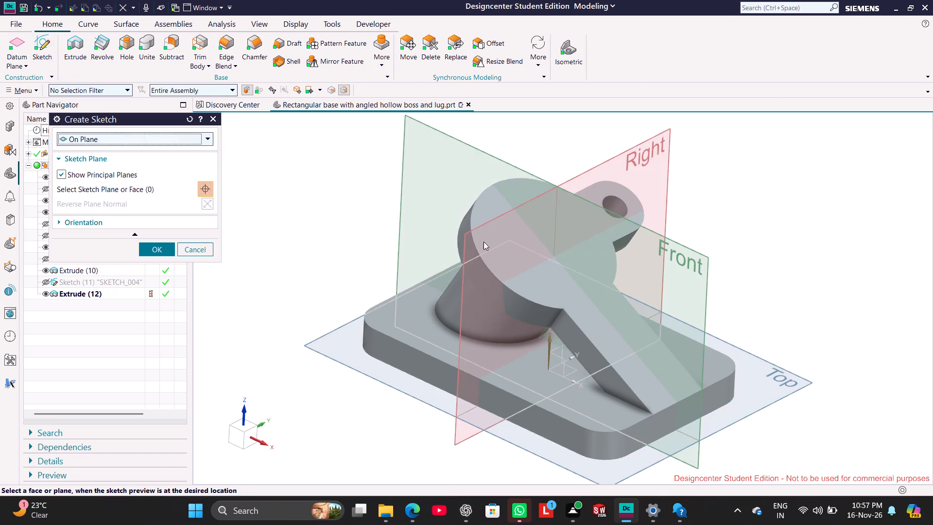
pyautogui.click(605, 331)
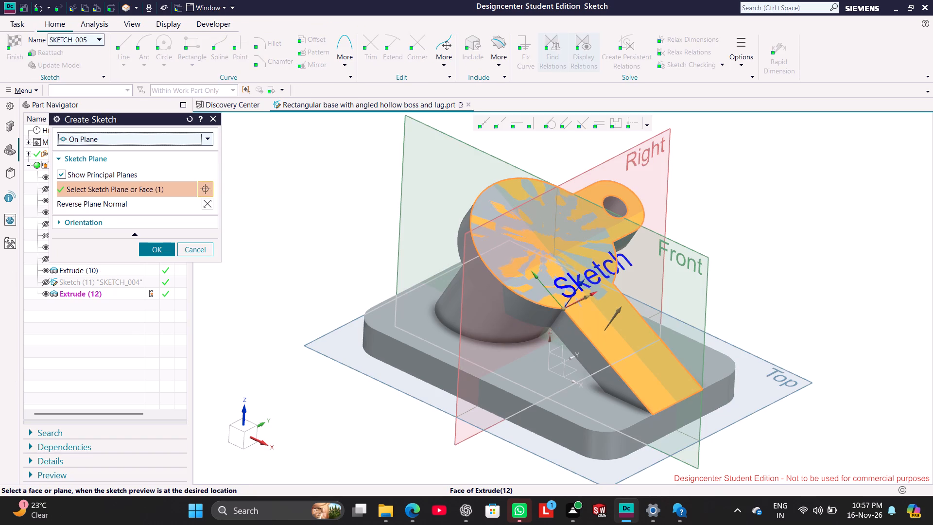
pyautogui.click(155, 252)
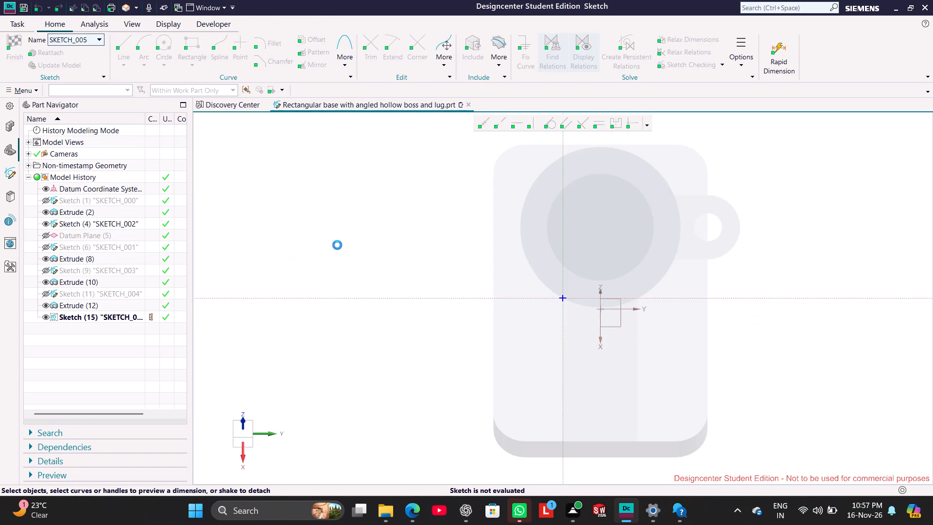
pyautogui.click(347, 237)
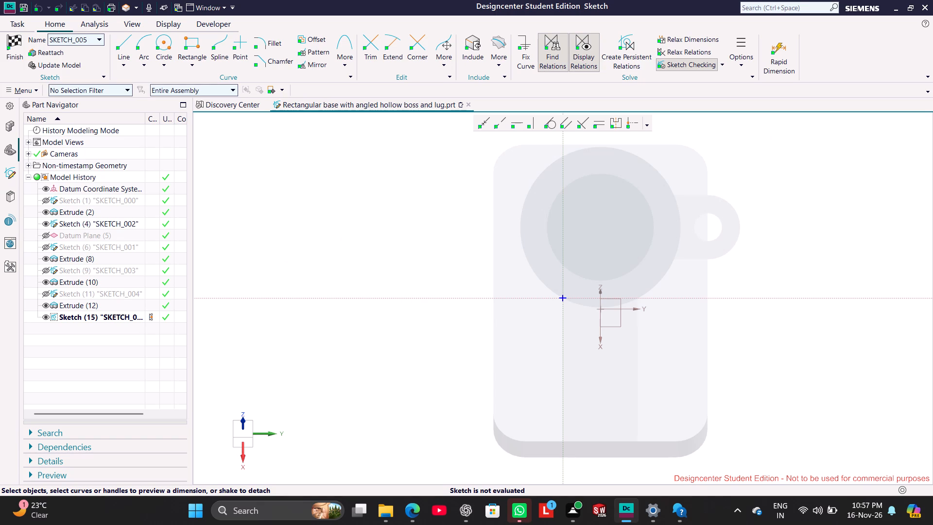
# Open the information report for the arm and lug plate extrusion, Extrude (12), and close it.
pyautogui.rightClick(84, 304)
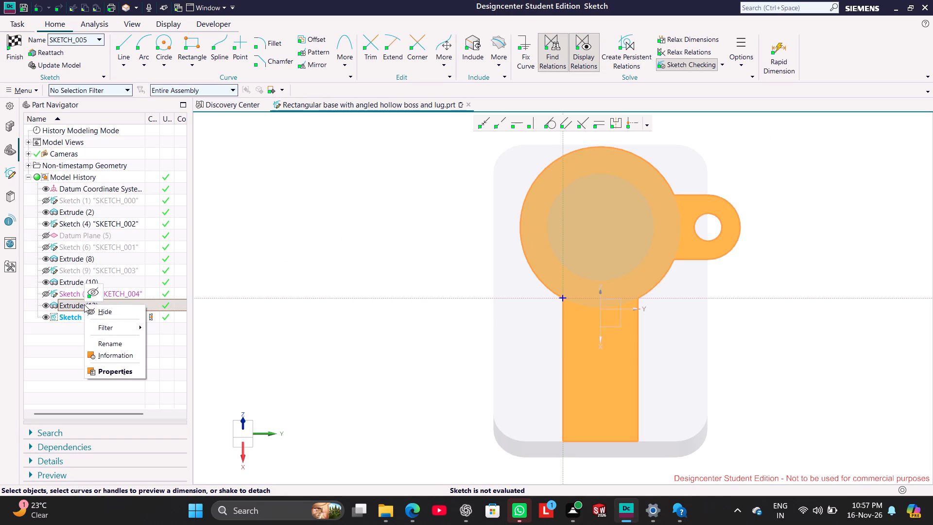
pyautogui.click(115, 360)
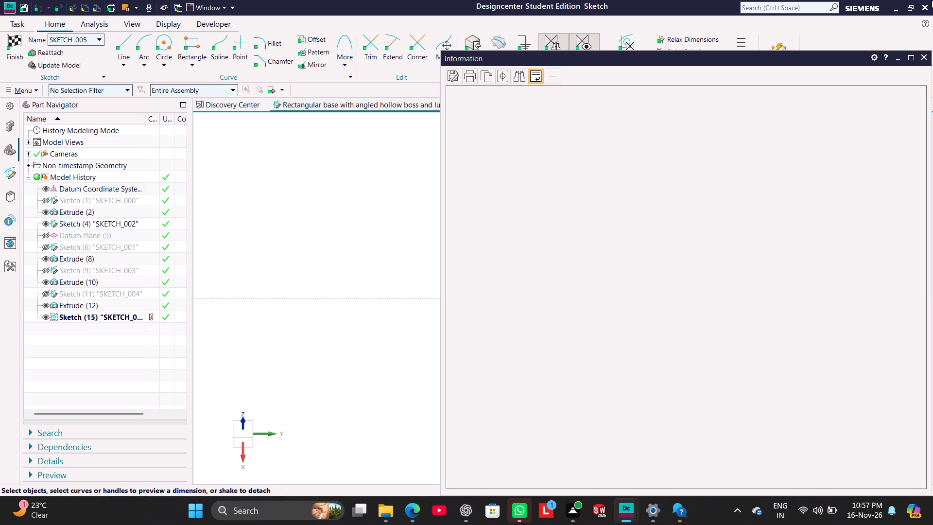
pyautogui.click(923, 59)
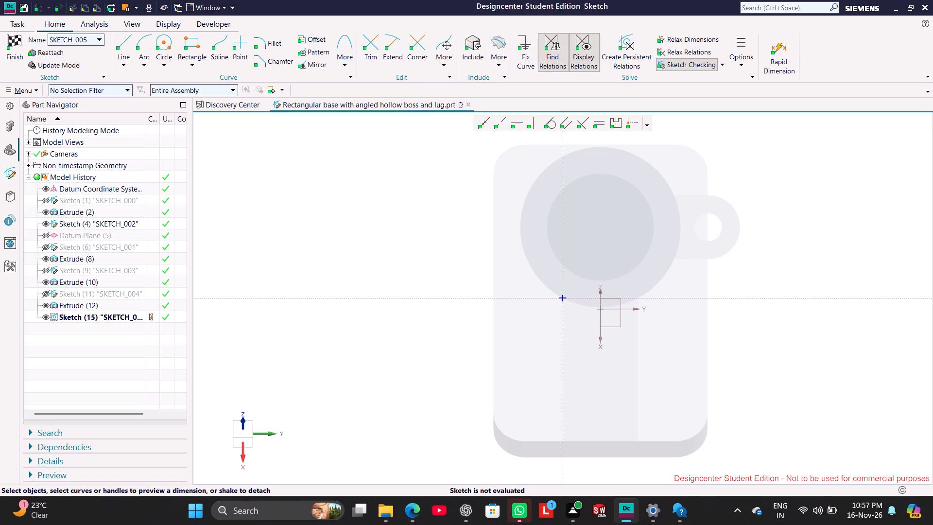
# Examine the inclined sketch plane against the plate, boss and base from oblique angles, from above and from the side.
pyautogui.moveTo(440, 340); pyautogui.dragTo(464, 330, button='middle')
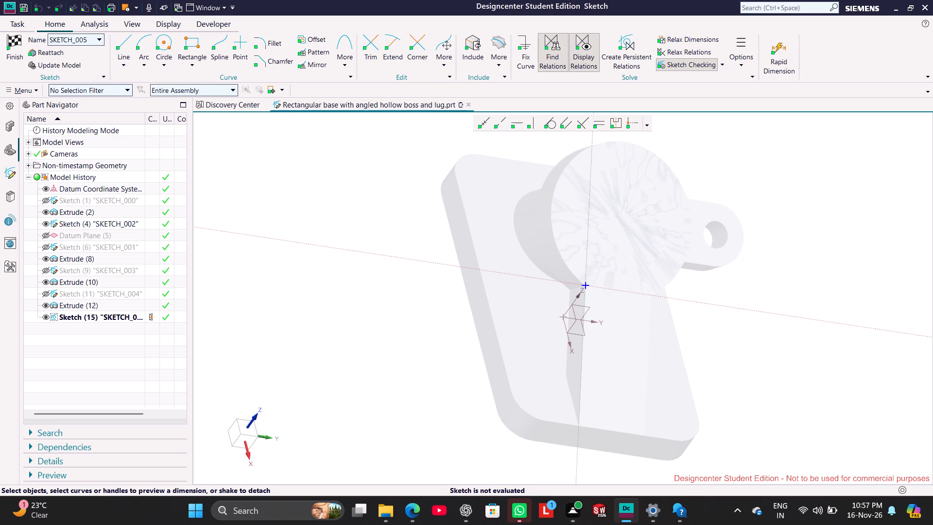
pyautogui.click(252, 429)
pyautogui.moveTo(267, 417); pyautogui.dragTo(273, 389, button='middle')
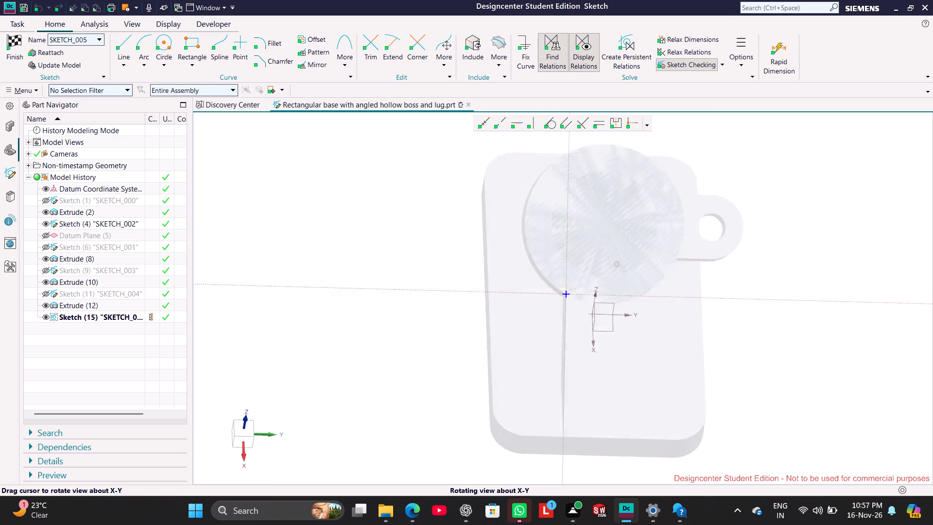
pyautogui.moveTo(273, 389); pyautogui.dragTo(274, 383, button='middle')
pyautogui.click(250, 436)
pyautogui.moveTo(274, 410); pyautogui.dragTo(268, 431, button='middle')
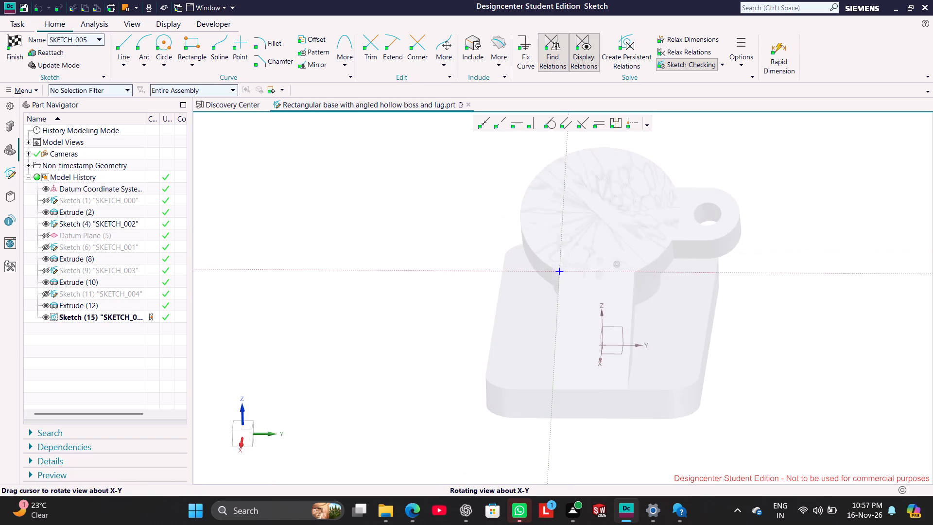
pyautogui.moveTo(268, 431); pyautogui.dragTo(268, 433, button='middle')
pyautogui.click(252, 426)
pyautogui.moveTo(381, 414); pyautogui.dragTo(397, 347, button='middle')
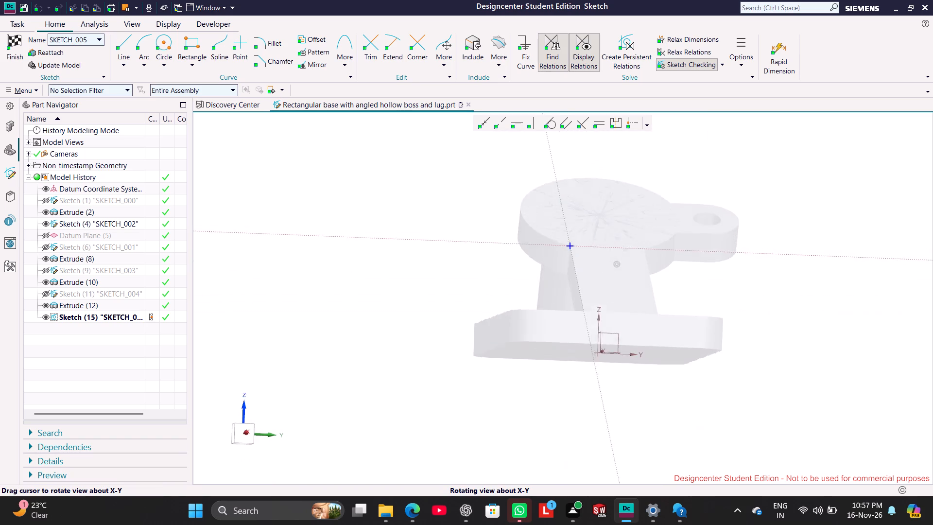
pyautogui.moveTo(397, 347); pyautogui.dragTo(402, 384, button='middle')
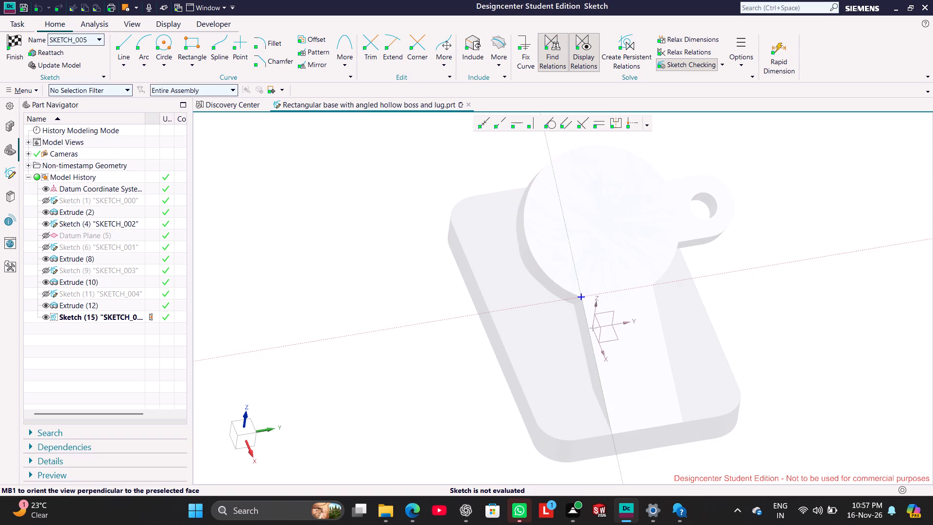
pyautogui.click(244, 429)
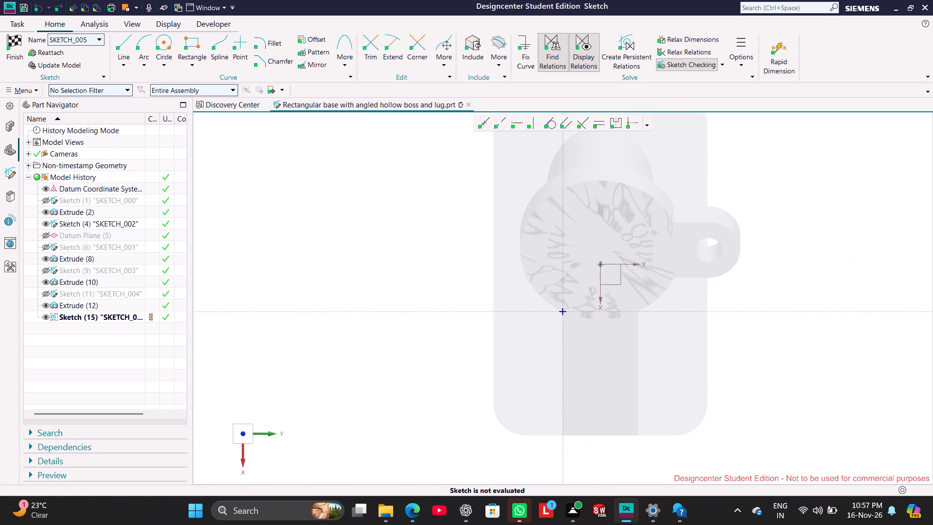
pyautogui.moveTo(375, 404); pyautogui.dragTo(384, 352, button='middle')
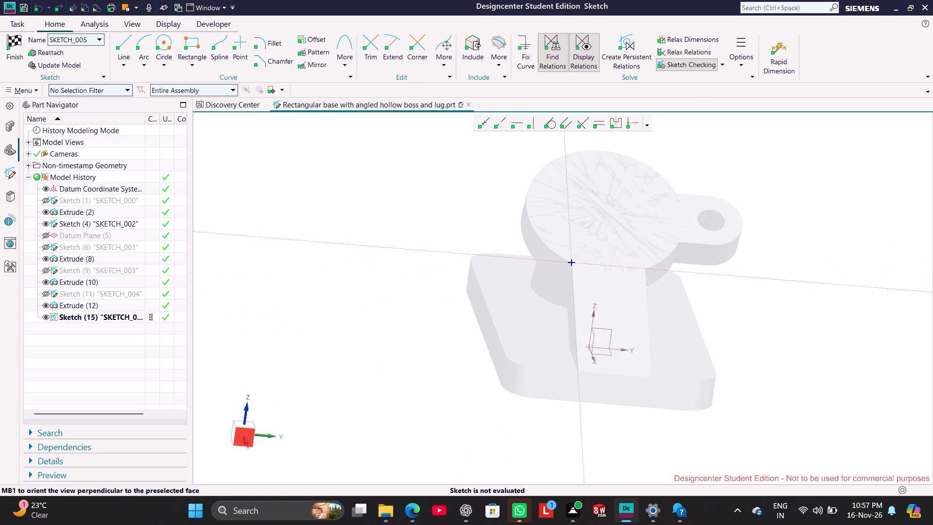
pyautogui.click(252, 432)
pyautogui.moveTo(270, 416); pyautogui.dragTo(298, 456, button='middle')
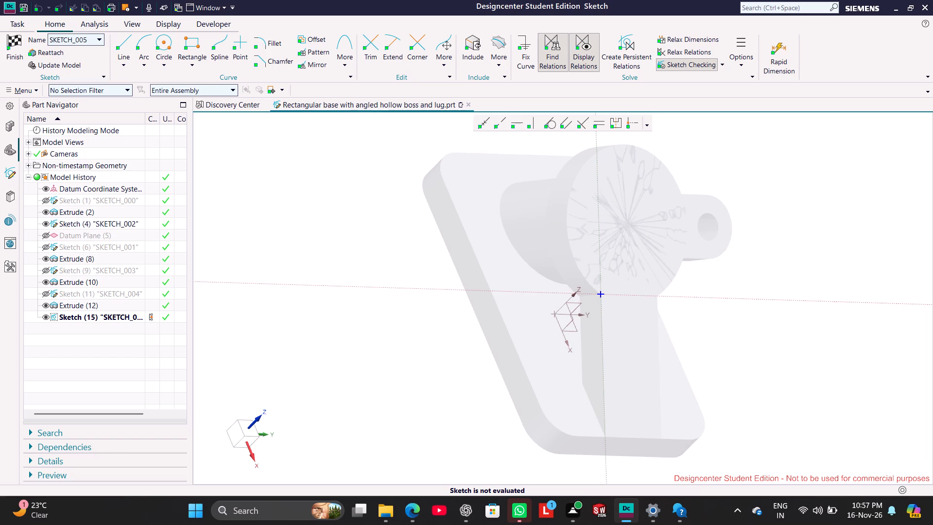
pyautogui.click(239, 432)
pyautogui.moveTo(273, 422); pyautogui.dragTo(207, 414, button='middle')
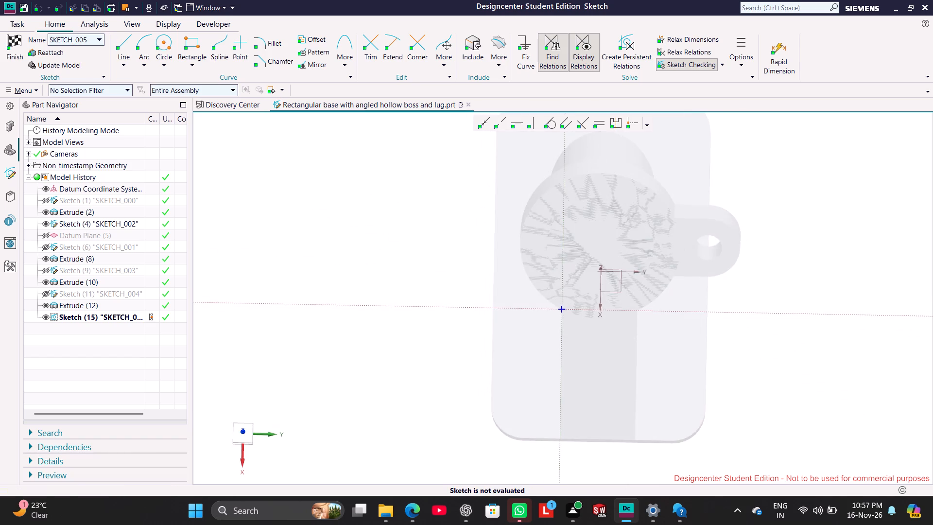
pyautogui.moveTo(242, 421); pyautogui.dragTo(201, 409, button='middle')
pyautogui.click(248, 428)
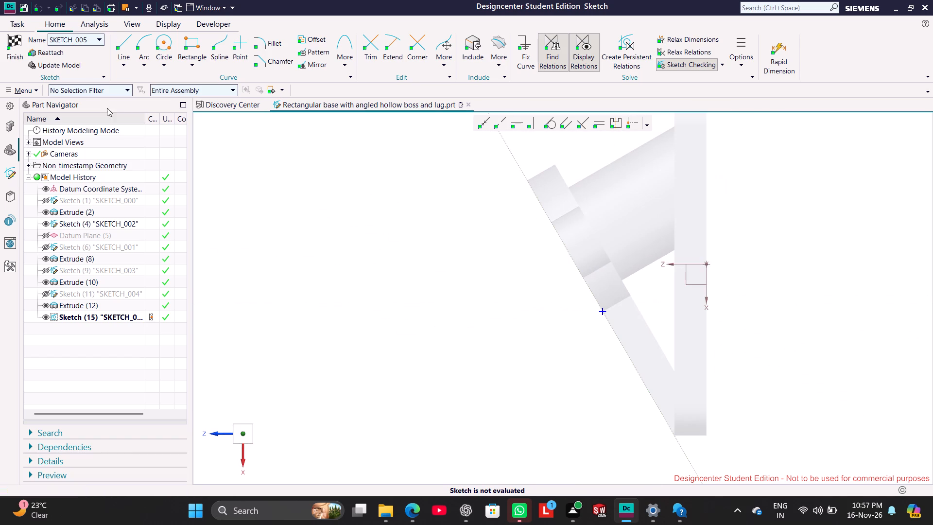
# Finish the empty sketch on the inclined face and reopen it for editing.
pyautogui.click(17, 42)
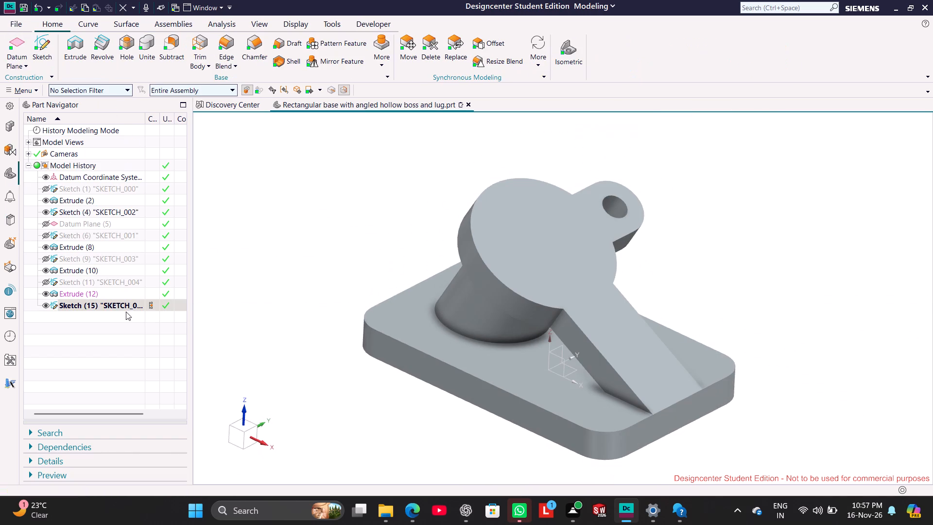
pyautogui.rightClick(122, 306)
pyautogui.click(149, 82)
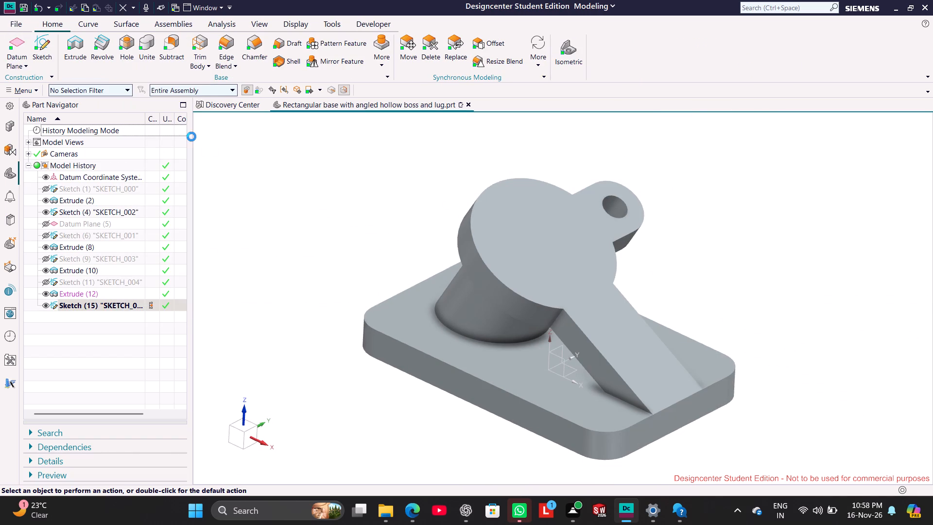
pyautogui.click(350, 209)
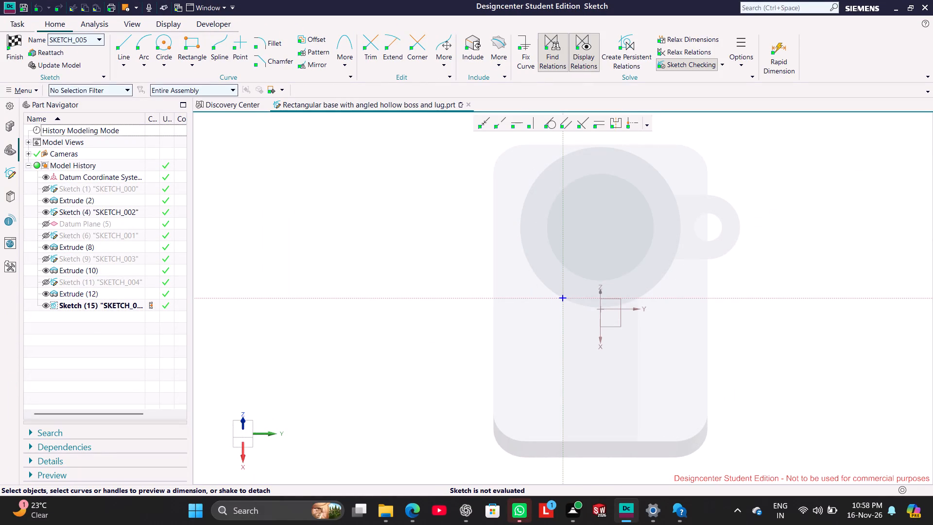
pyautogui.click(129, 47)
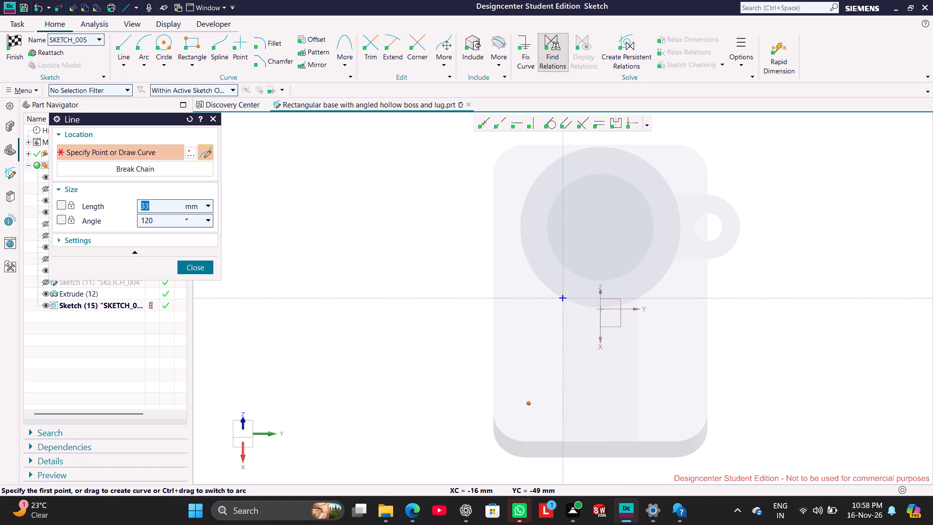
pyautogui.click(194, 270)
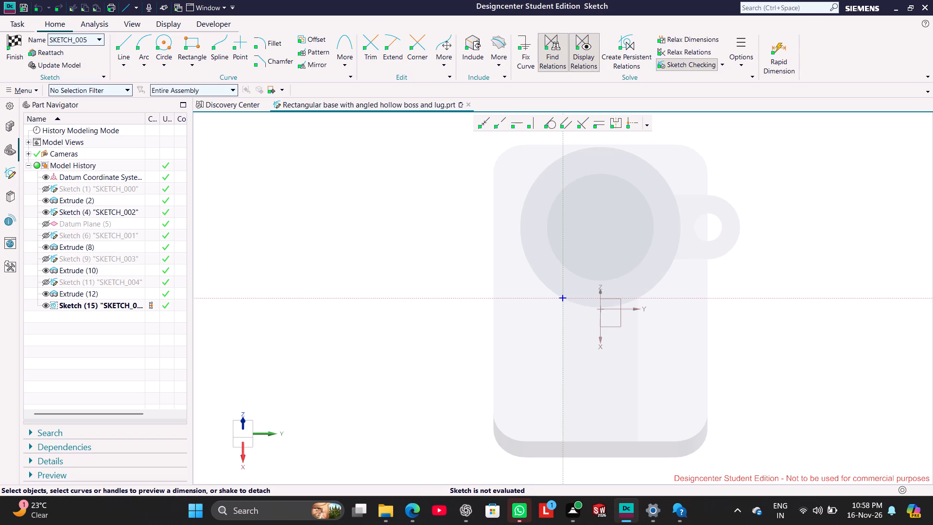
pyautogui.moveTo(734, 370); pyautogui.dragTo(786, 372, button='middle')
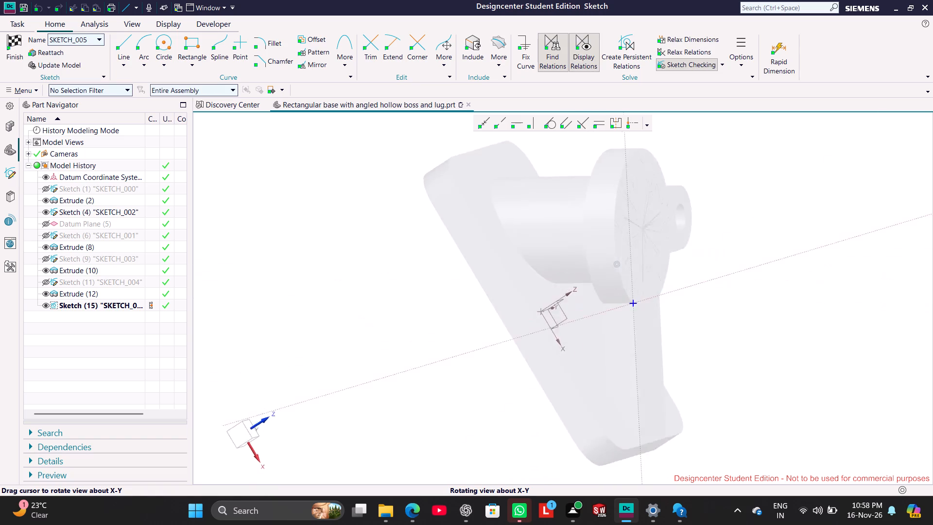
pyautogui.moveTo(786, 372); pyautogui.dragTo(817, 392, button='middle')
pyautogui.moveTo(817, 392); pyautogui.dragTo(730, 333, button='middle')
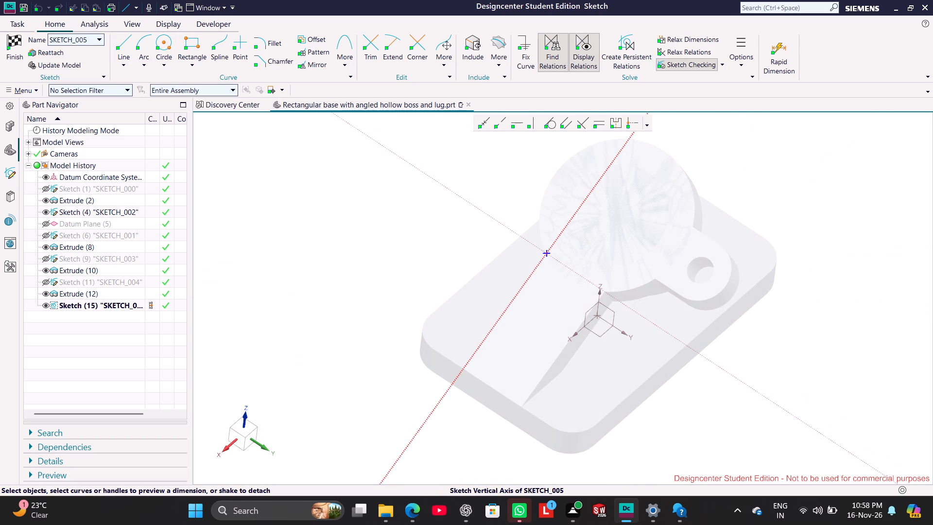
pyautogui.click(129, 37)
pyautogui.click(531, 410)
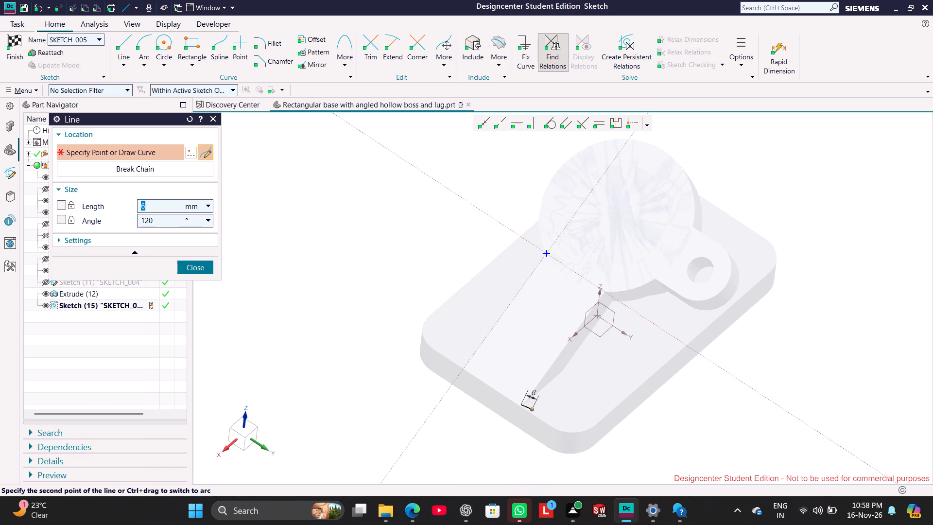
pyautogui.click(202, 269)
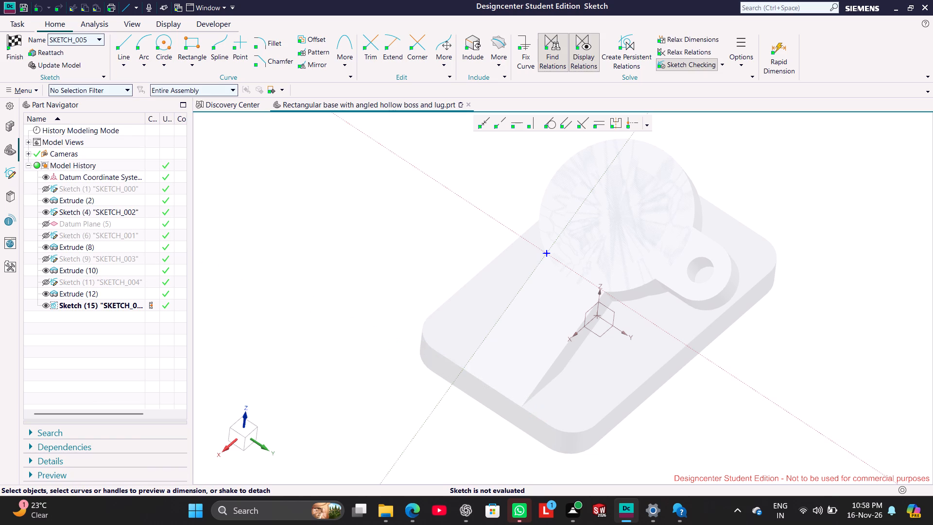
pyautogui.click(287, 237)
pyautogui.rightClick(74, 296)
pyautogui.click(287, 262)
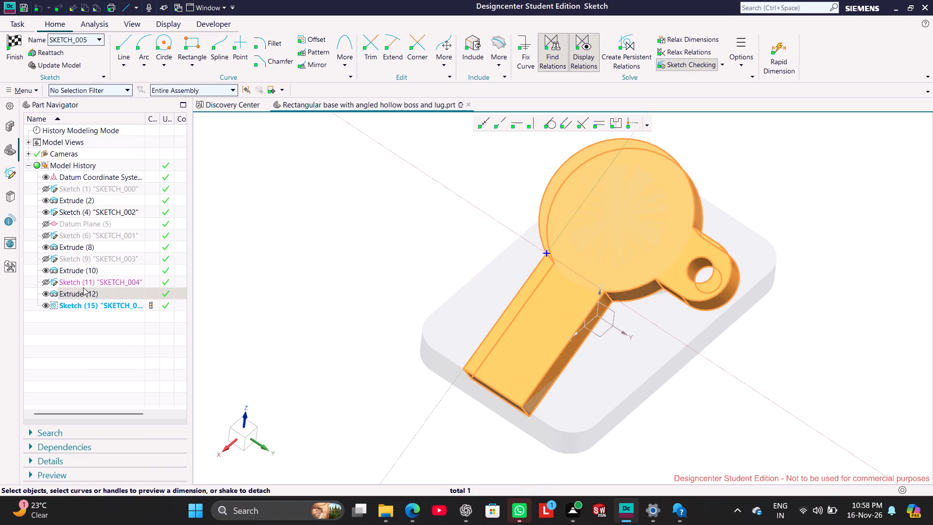
# Show the hidden profile sketch of the arm and lug plate, SKETCH_004.
pyautogui.click(44, 280)
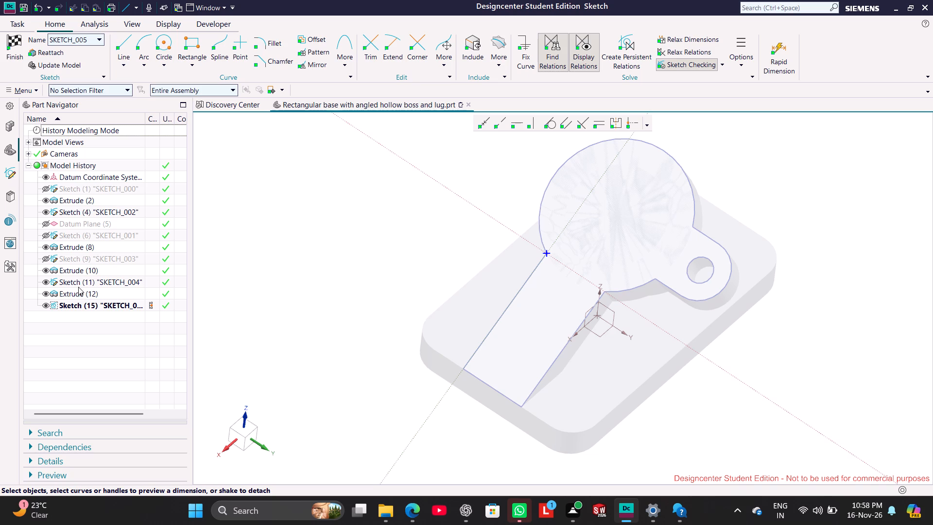
pyautogui.click(321, 248)
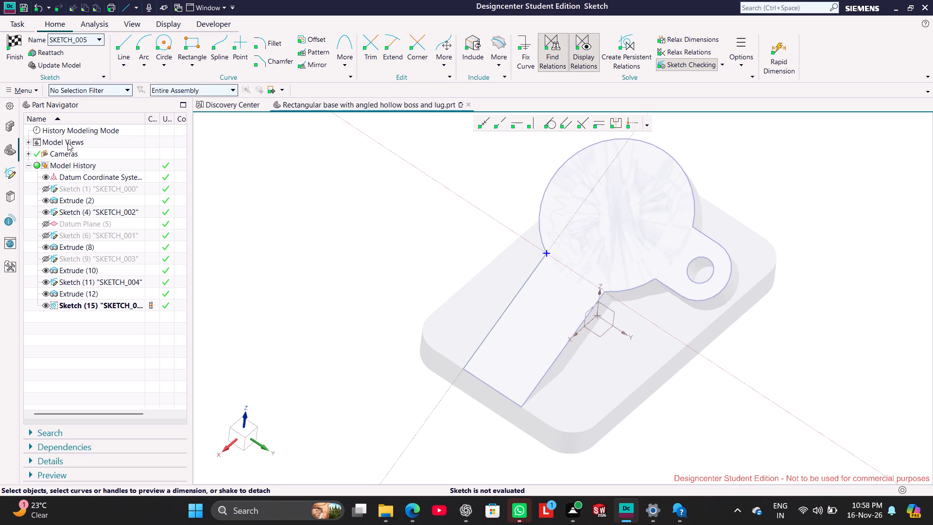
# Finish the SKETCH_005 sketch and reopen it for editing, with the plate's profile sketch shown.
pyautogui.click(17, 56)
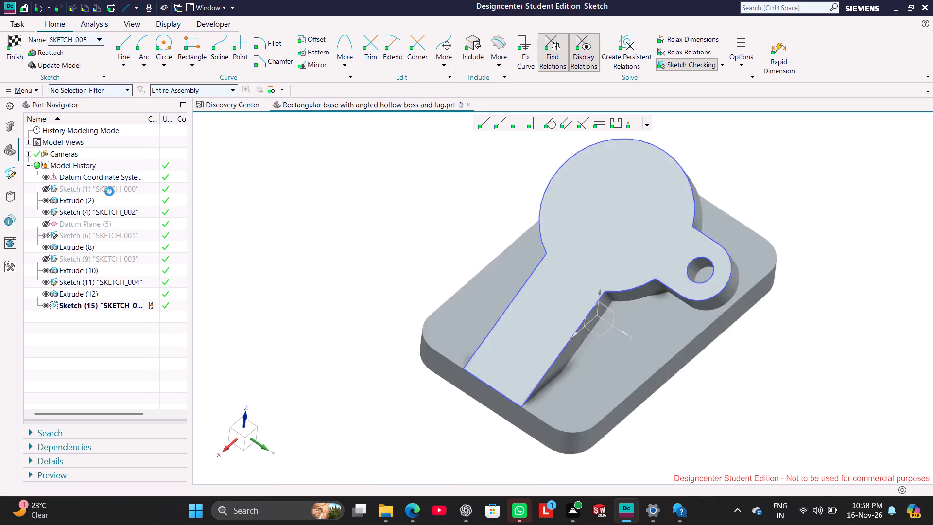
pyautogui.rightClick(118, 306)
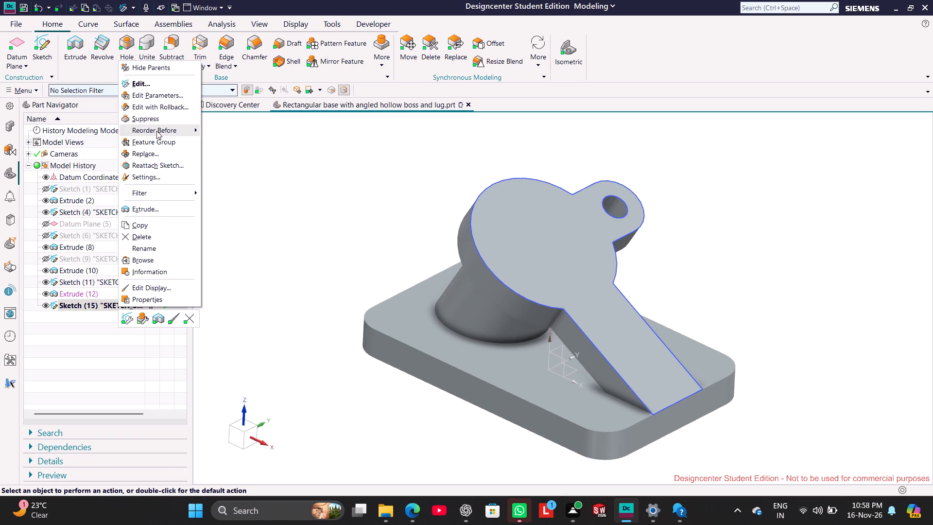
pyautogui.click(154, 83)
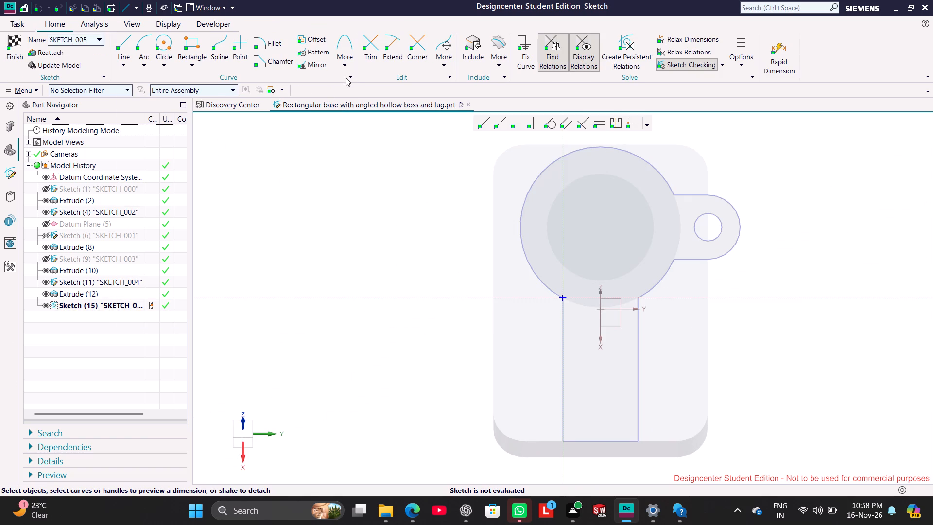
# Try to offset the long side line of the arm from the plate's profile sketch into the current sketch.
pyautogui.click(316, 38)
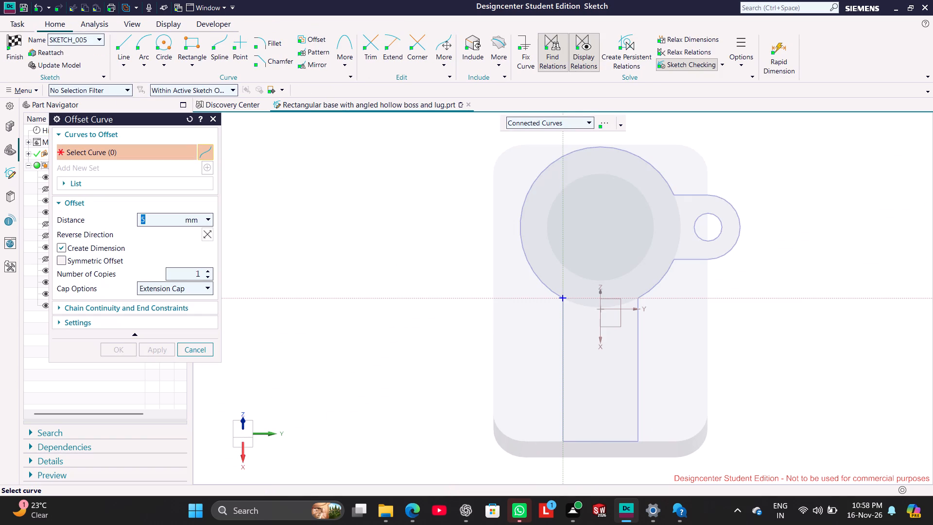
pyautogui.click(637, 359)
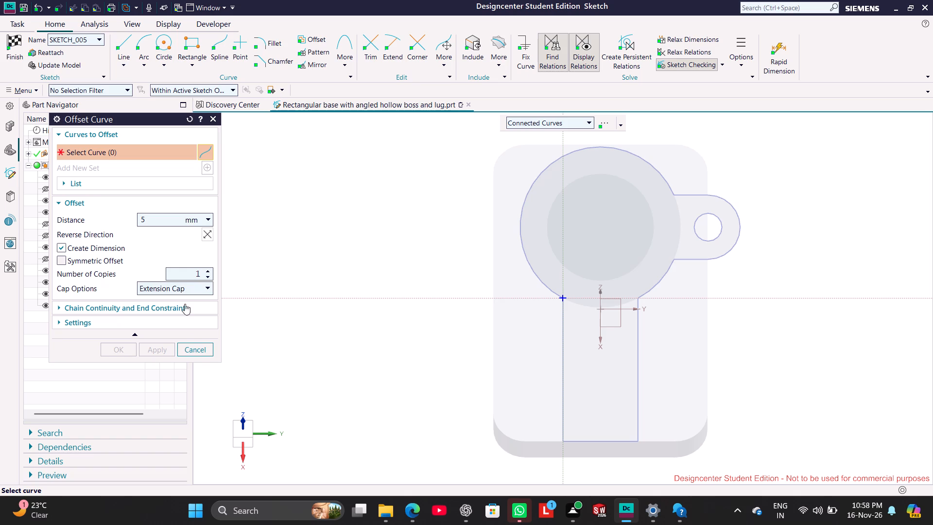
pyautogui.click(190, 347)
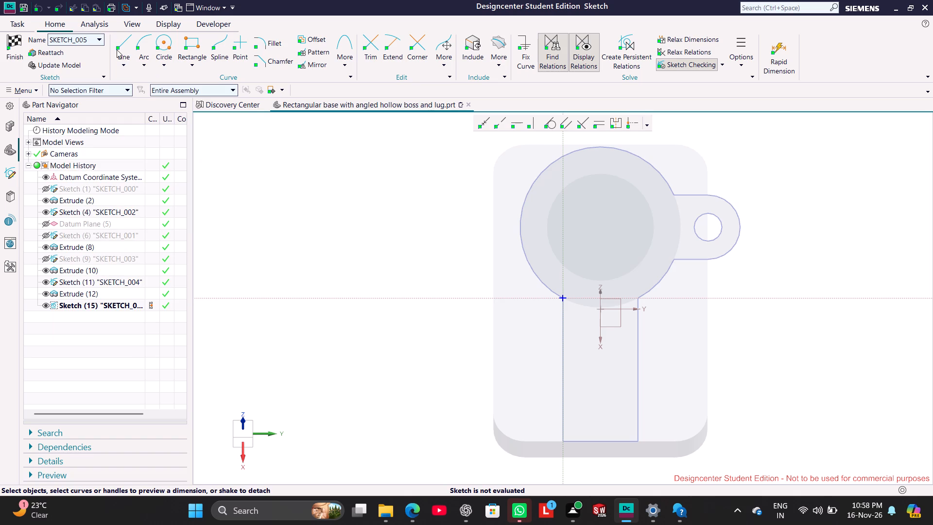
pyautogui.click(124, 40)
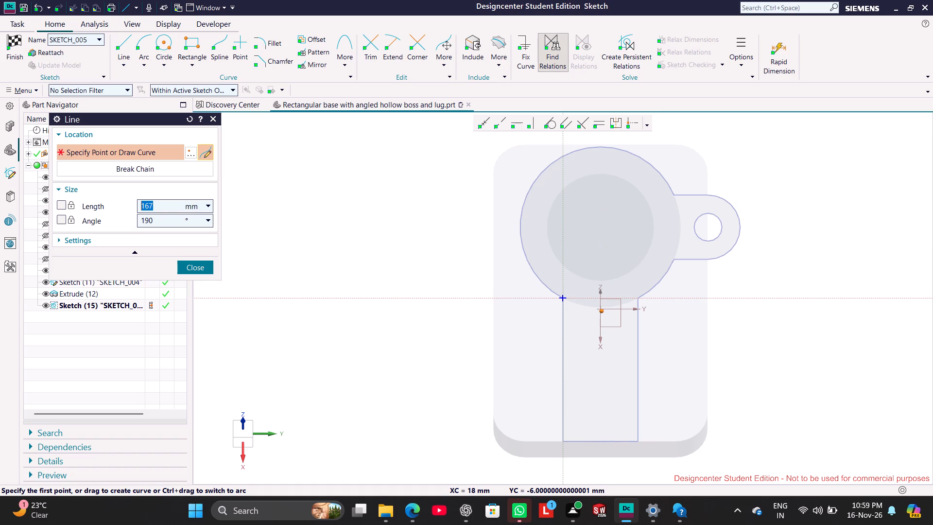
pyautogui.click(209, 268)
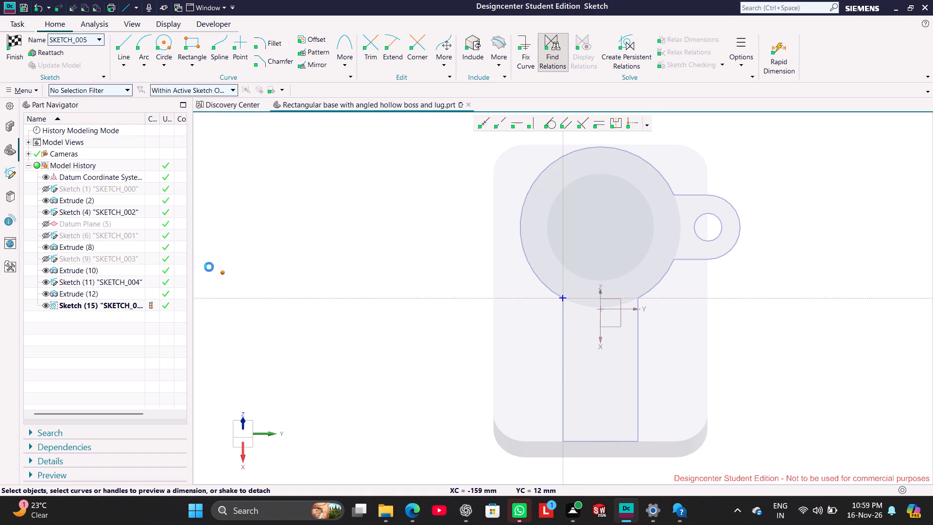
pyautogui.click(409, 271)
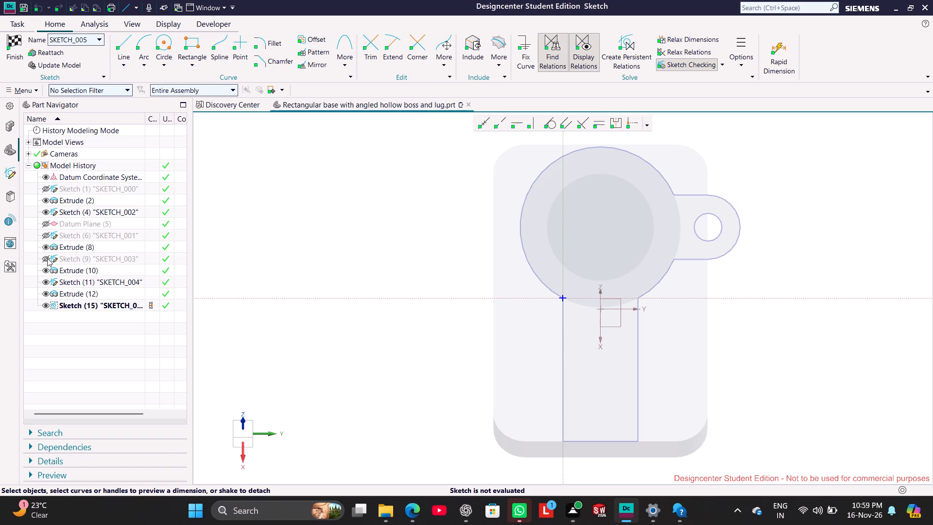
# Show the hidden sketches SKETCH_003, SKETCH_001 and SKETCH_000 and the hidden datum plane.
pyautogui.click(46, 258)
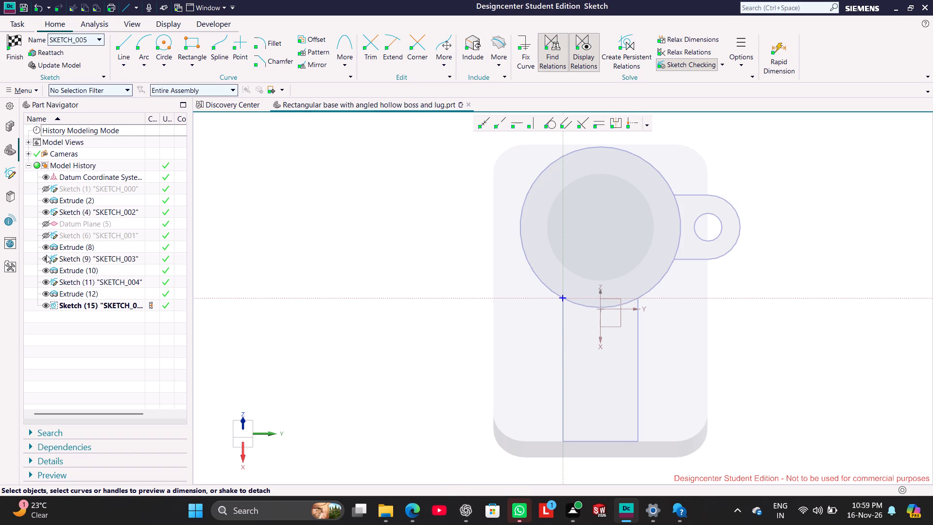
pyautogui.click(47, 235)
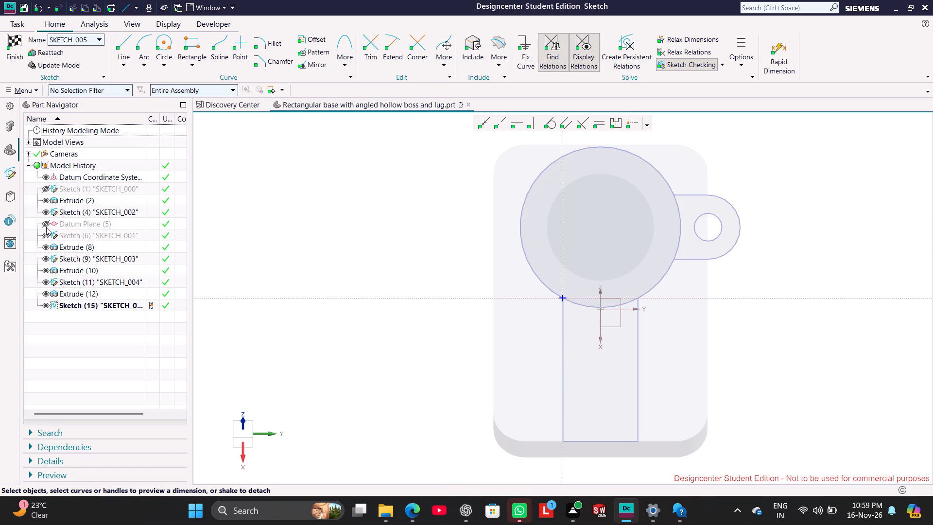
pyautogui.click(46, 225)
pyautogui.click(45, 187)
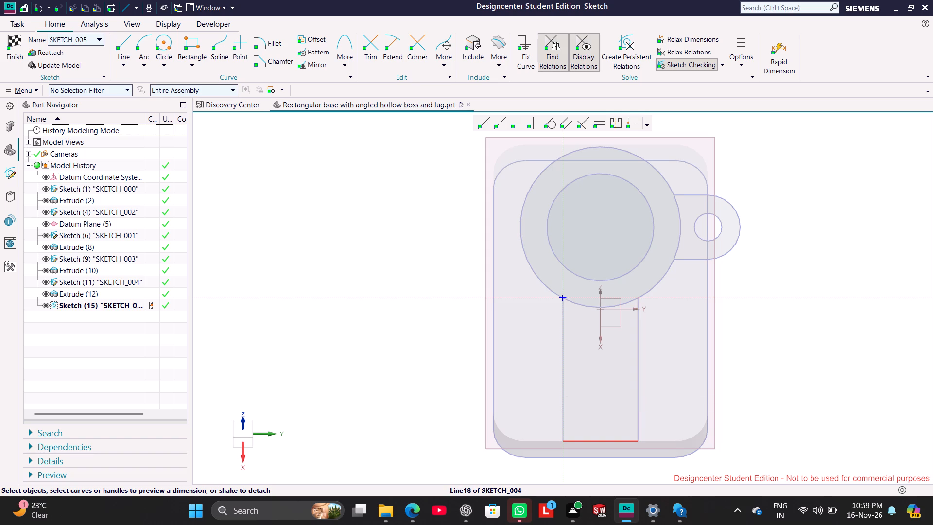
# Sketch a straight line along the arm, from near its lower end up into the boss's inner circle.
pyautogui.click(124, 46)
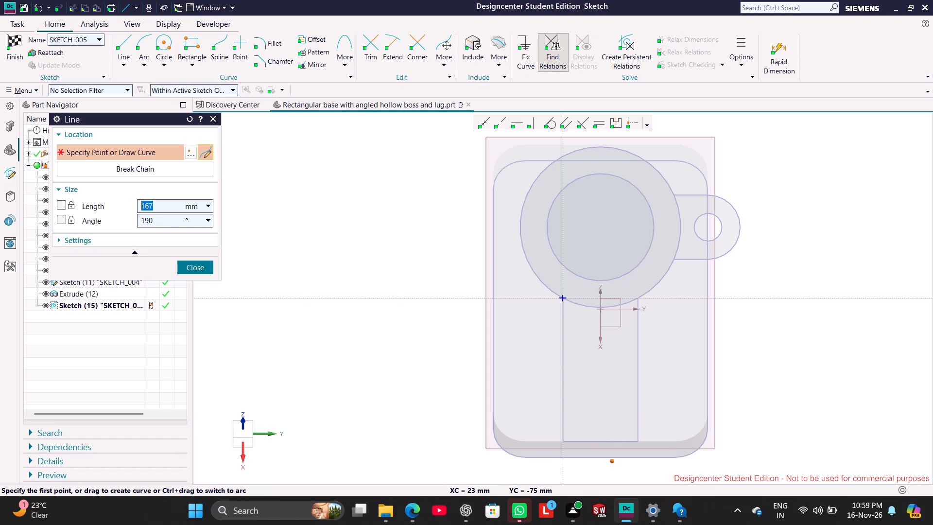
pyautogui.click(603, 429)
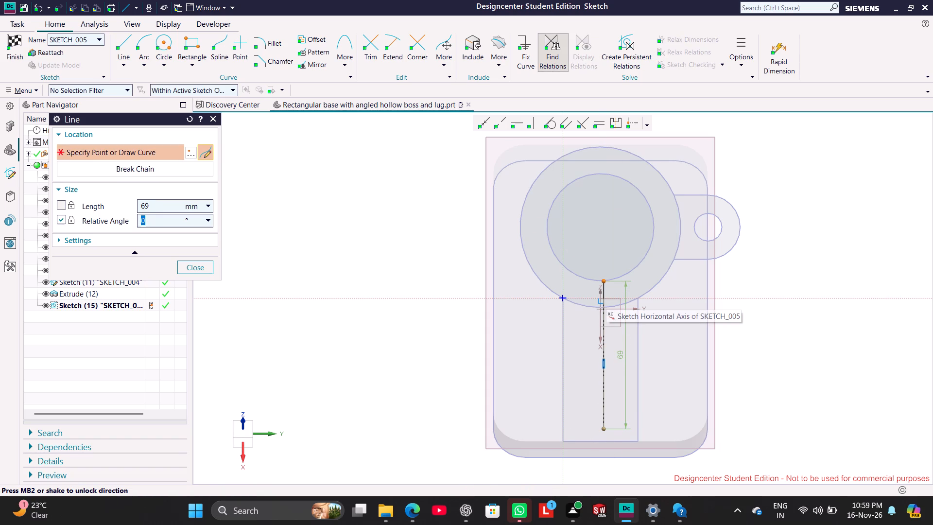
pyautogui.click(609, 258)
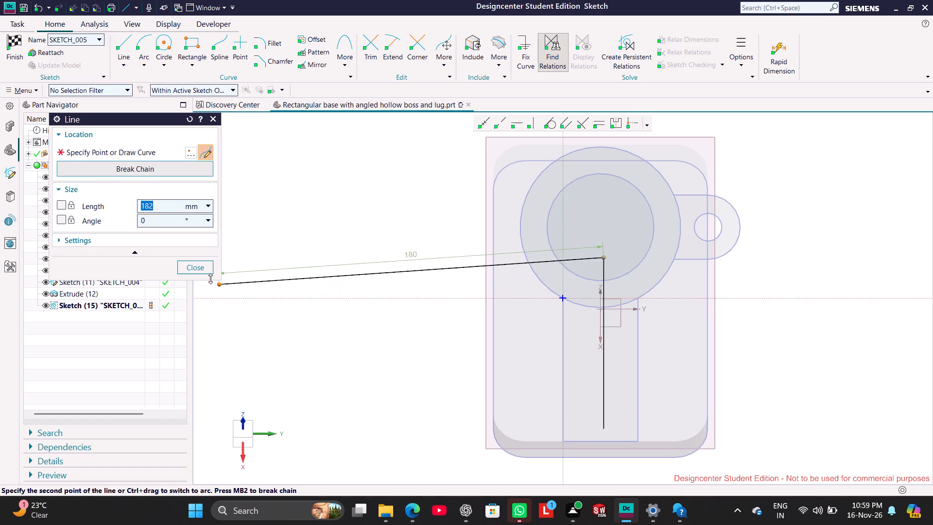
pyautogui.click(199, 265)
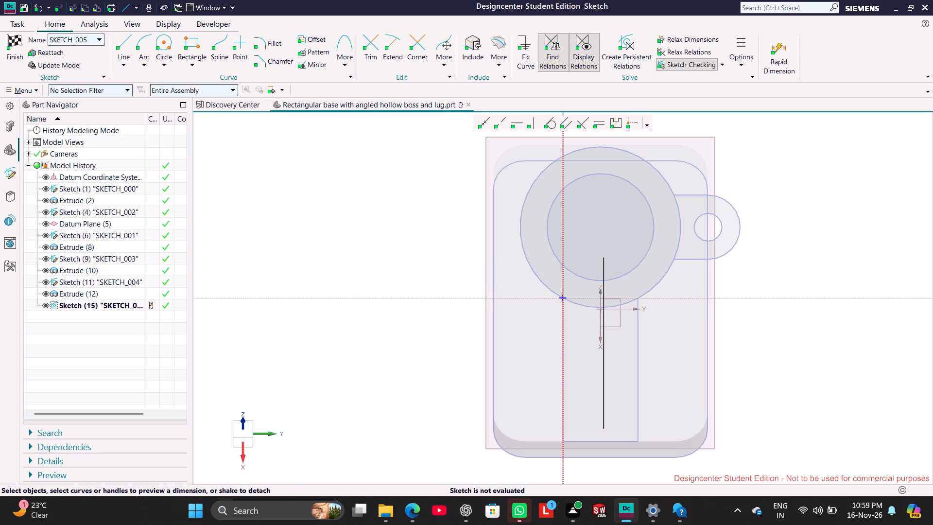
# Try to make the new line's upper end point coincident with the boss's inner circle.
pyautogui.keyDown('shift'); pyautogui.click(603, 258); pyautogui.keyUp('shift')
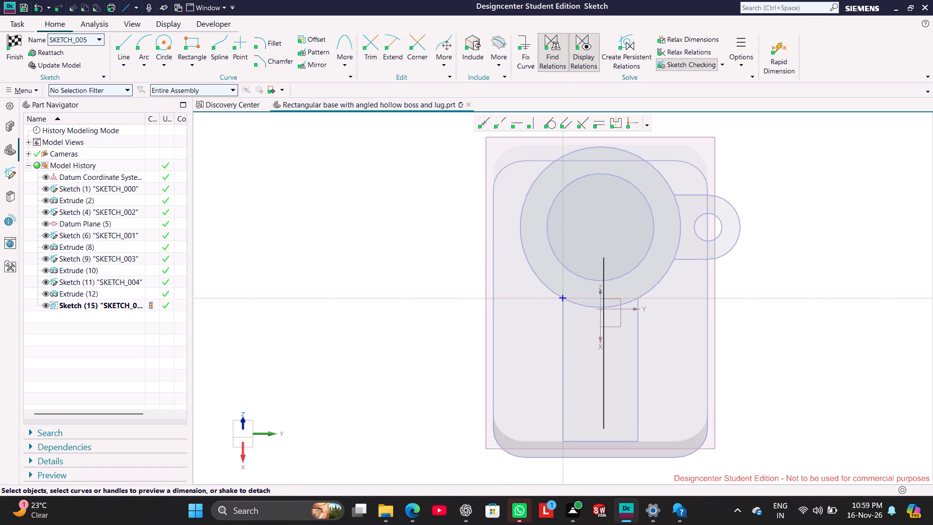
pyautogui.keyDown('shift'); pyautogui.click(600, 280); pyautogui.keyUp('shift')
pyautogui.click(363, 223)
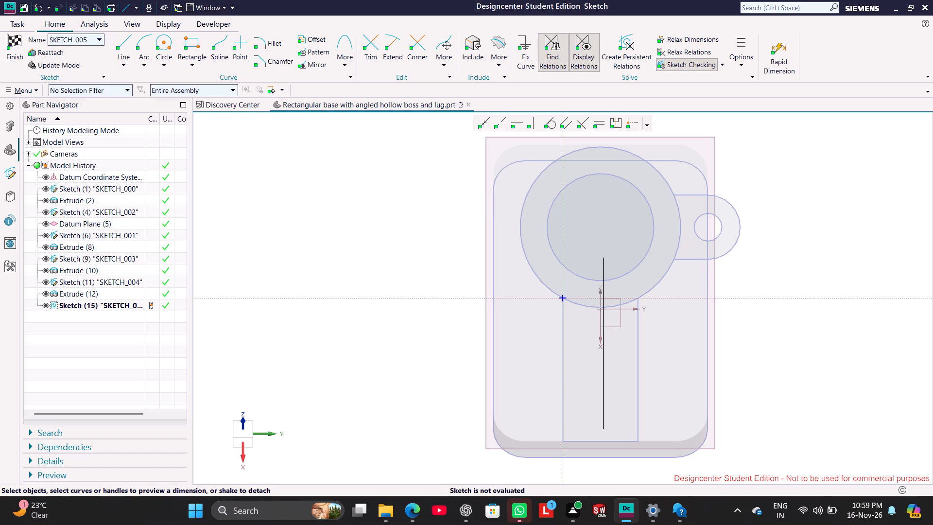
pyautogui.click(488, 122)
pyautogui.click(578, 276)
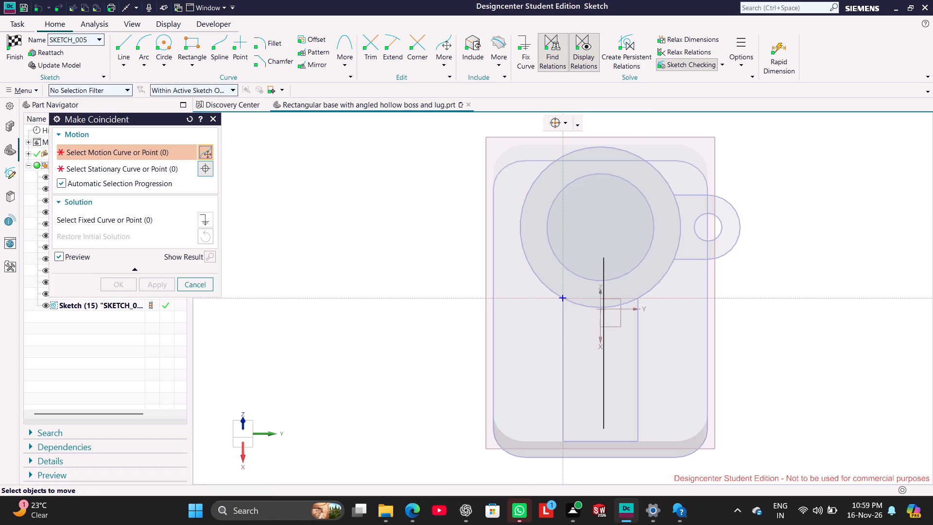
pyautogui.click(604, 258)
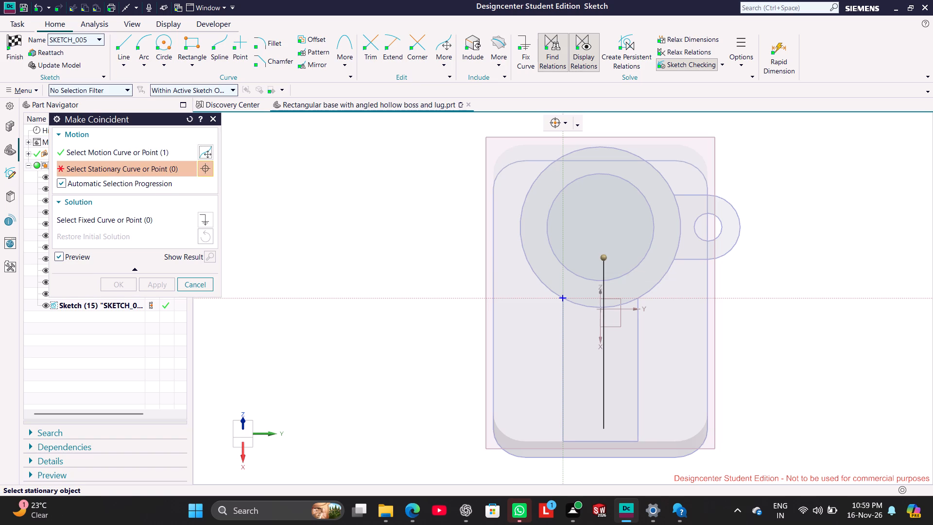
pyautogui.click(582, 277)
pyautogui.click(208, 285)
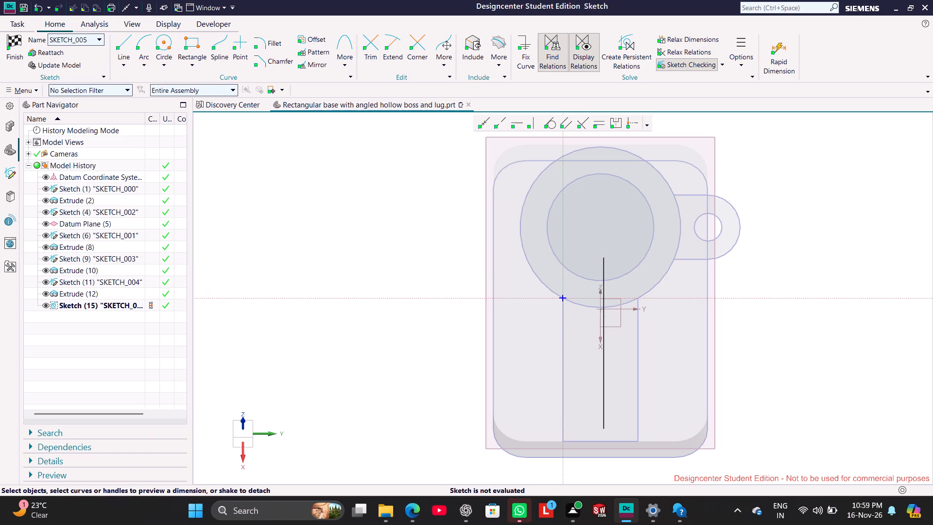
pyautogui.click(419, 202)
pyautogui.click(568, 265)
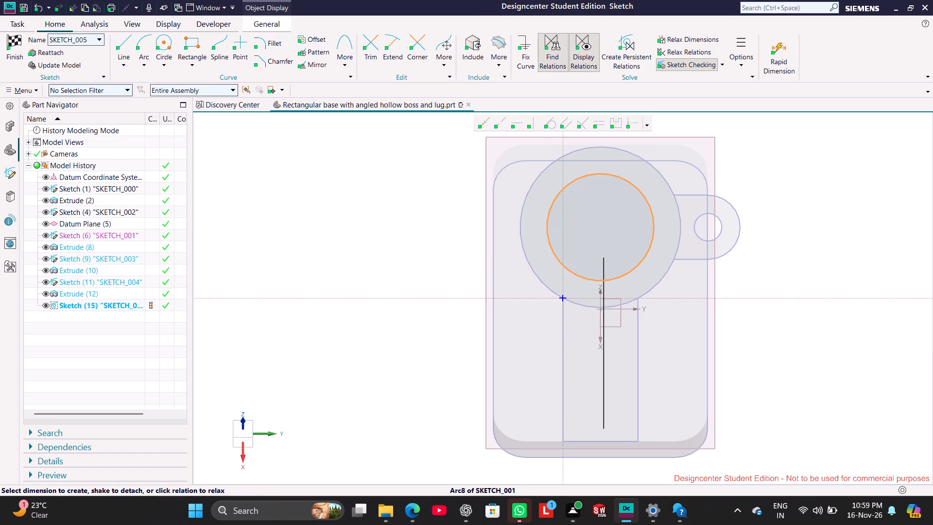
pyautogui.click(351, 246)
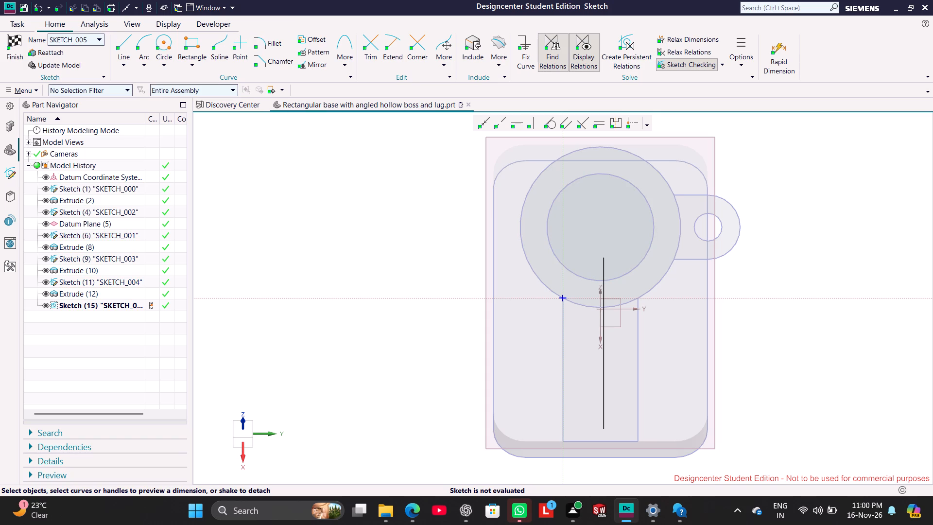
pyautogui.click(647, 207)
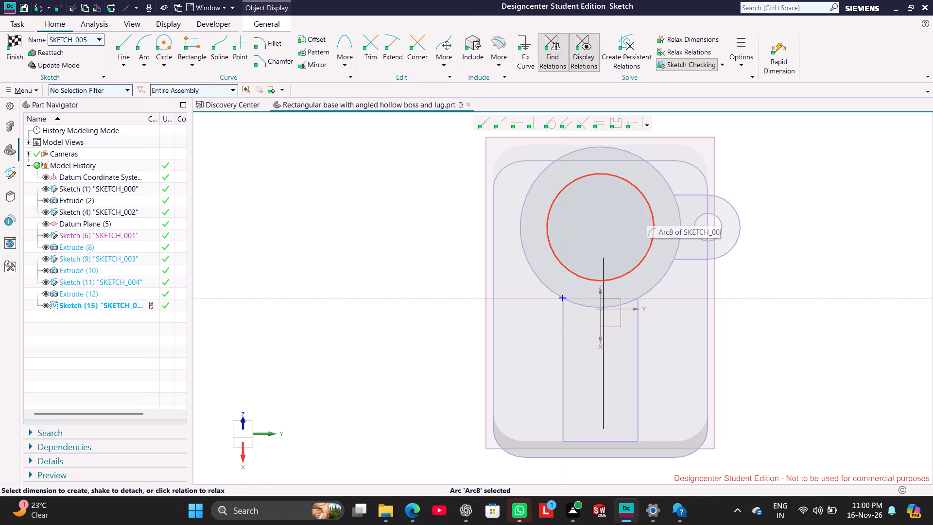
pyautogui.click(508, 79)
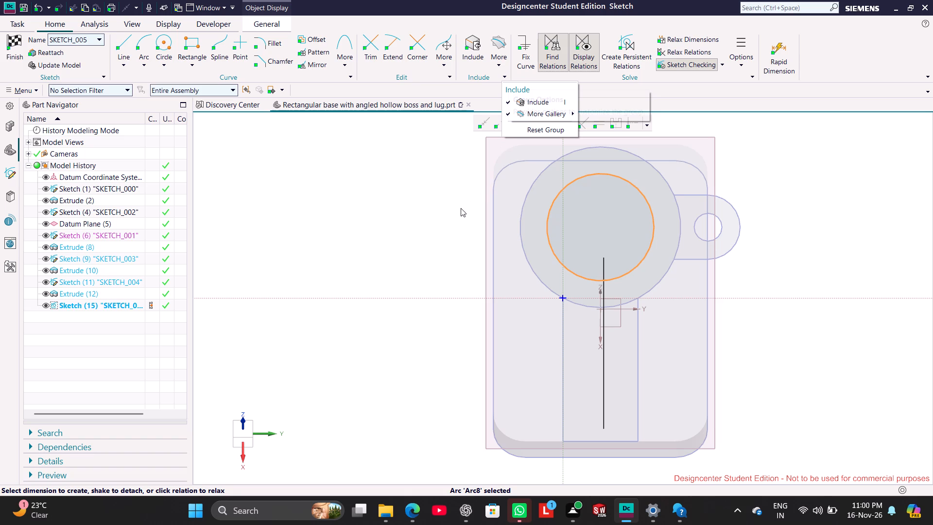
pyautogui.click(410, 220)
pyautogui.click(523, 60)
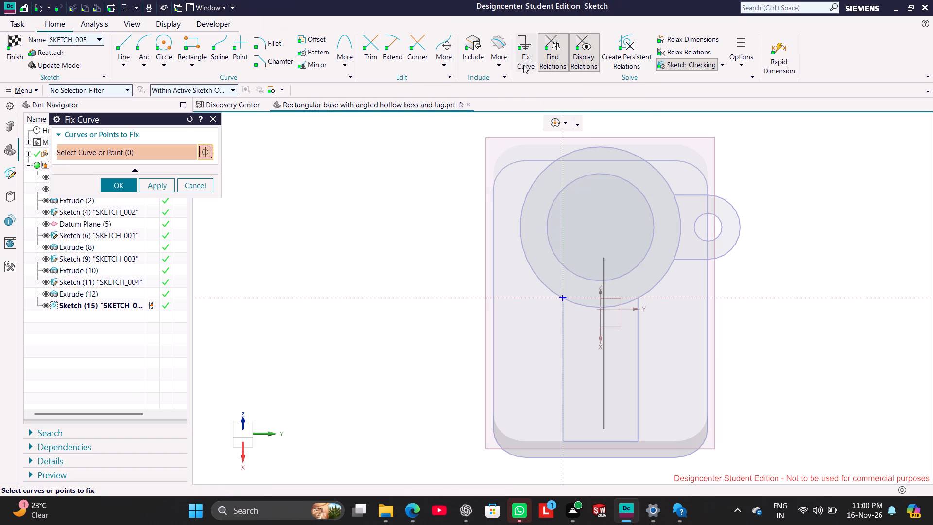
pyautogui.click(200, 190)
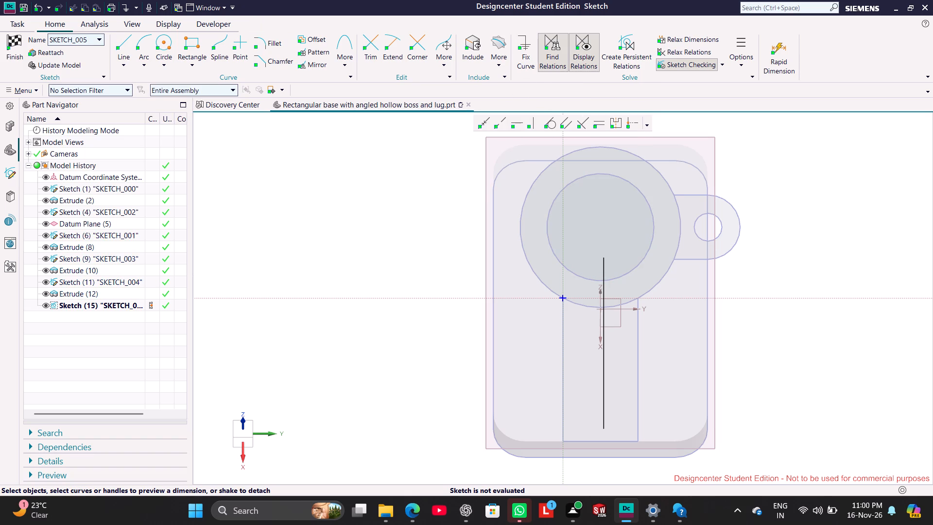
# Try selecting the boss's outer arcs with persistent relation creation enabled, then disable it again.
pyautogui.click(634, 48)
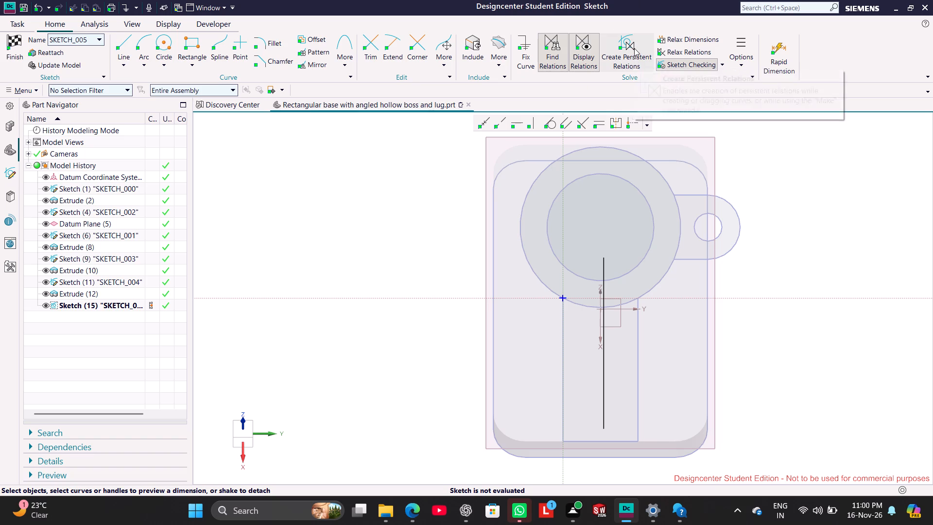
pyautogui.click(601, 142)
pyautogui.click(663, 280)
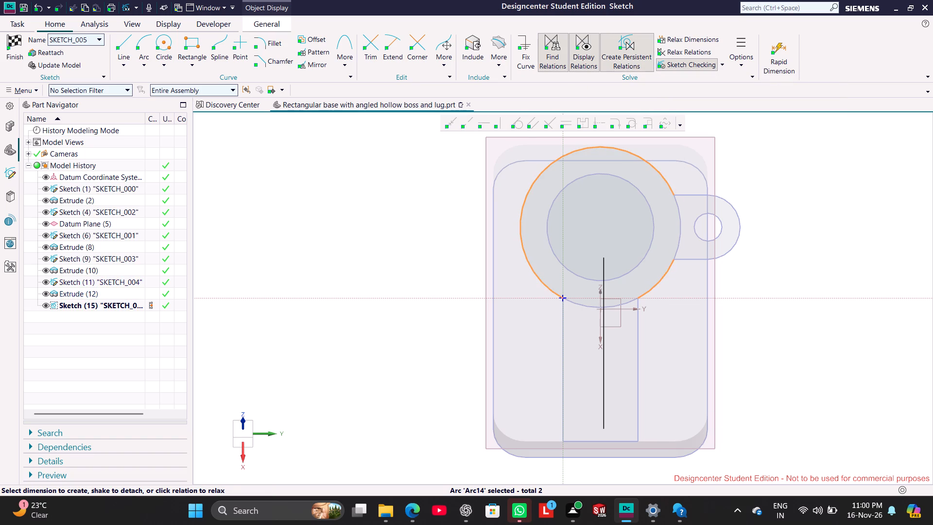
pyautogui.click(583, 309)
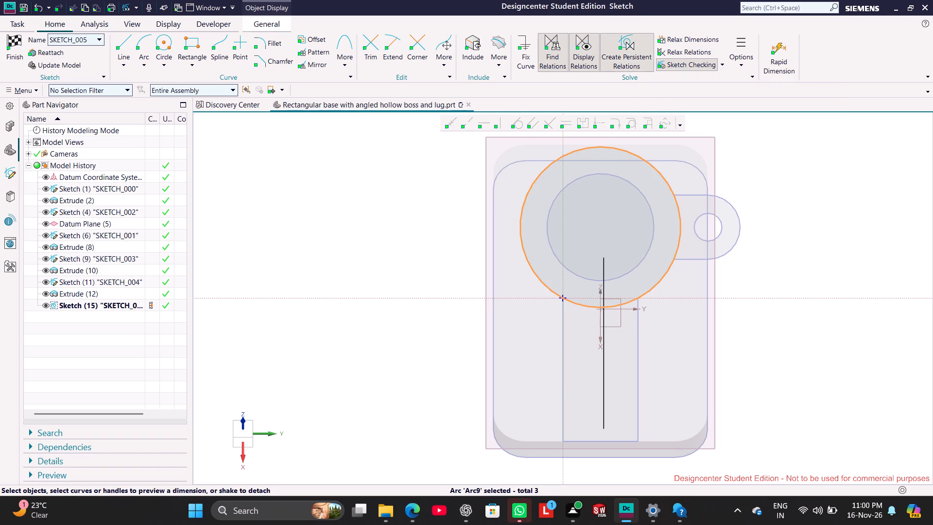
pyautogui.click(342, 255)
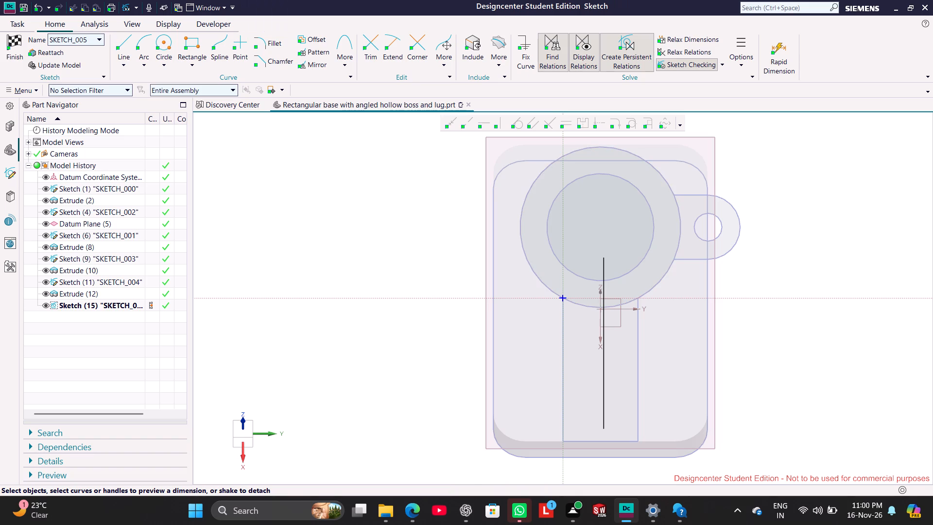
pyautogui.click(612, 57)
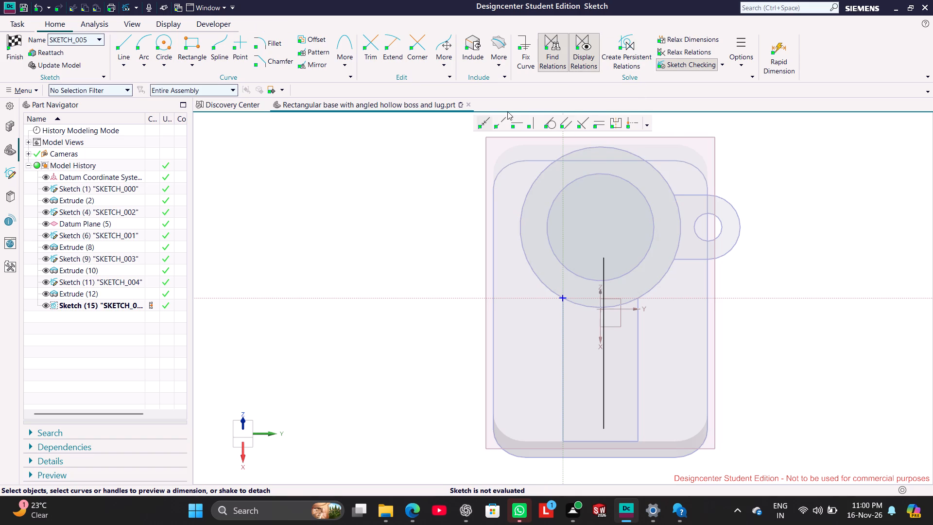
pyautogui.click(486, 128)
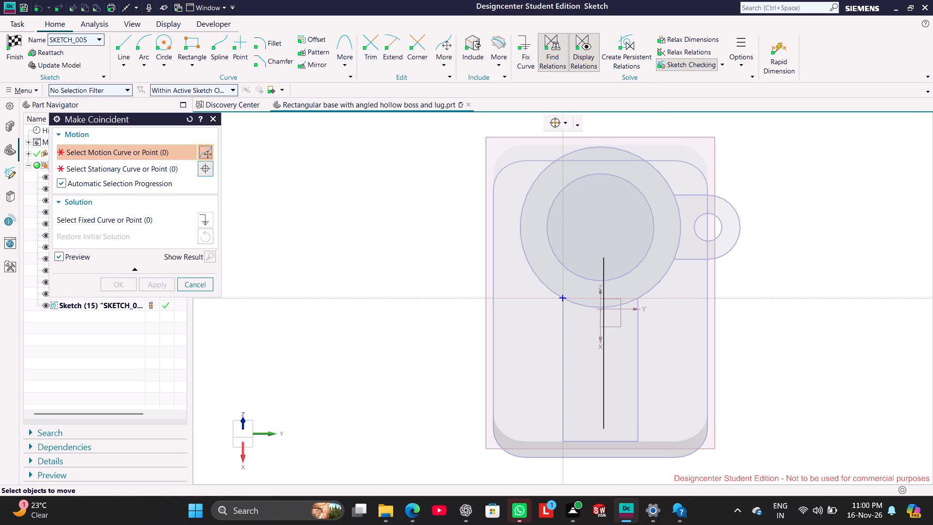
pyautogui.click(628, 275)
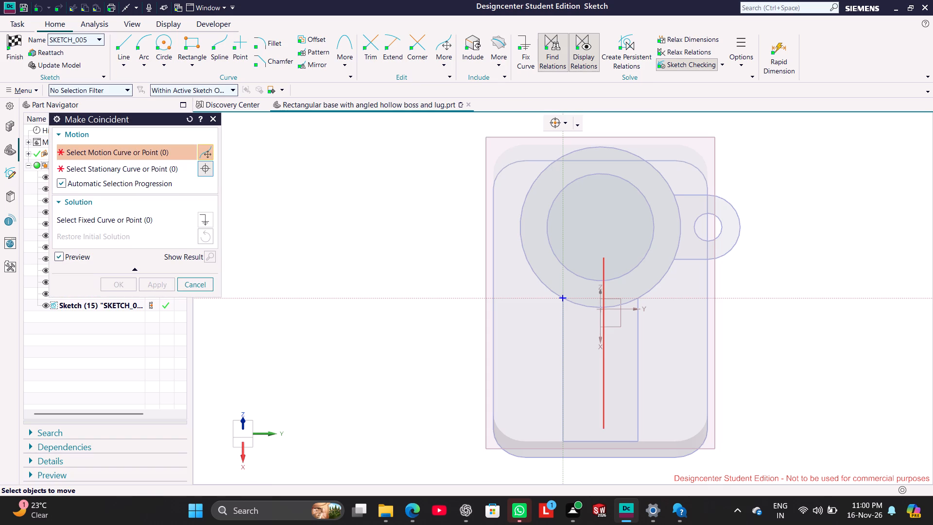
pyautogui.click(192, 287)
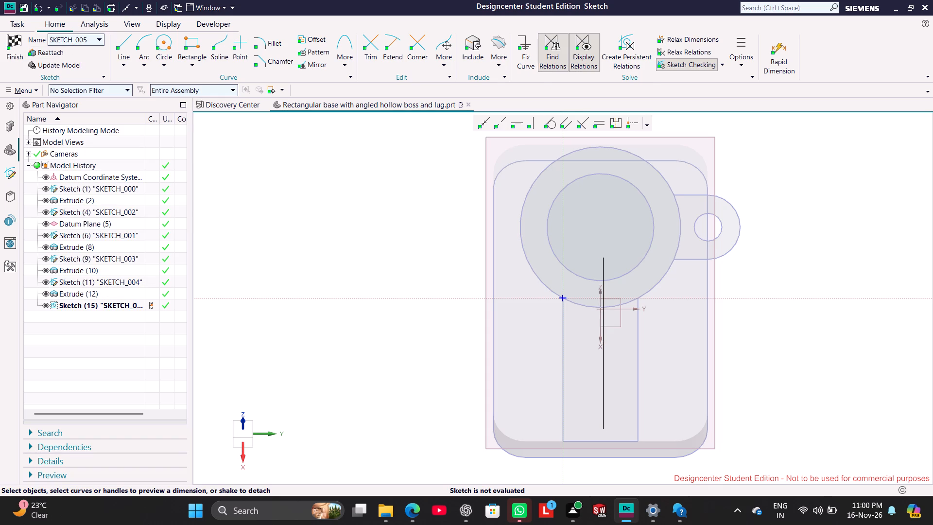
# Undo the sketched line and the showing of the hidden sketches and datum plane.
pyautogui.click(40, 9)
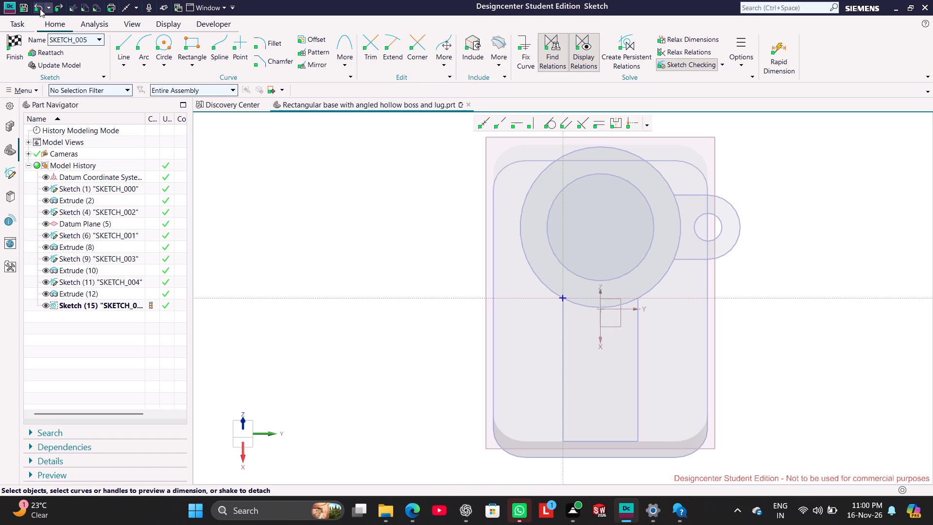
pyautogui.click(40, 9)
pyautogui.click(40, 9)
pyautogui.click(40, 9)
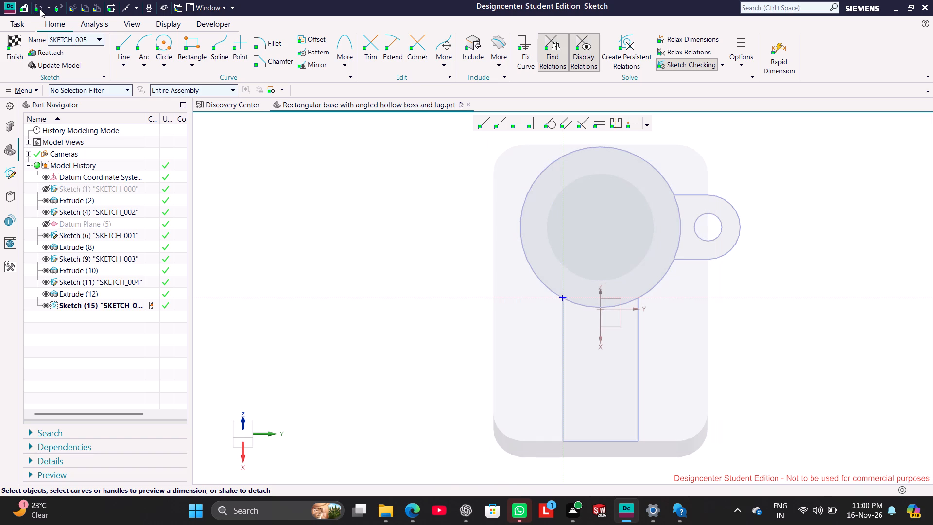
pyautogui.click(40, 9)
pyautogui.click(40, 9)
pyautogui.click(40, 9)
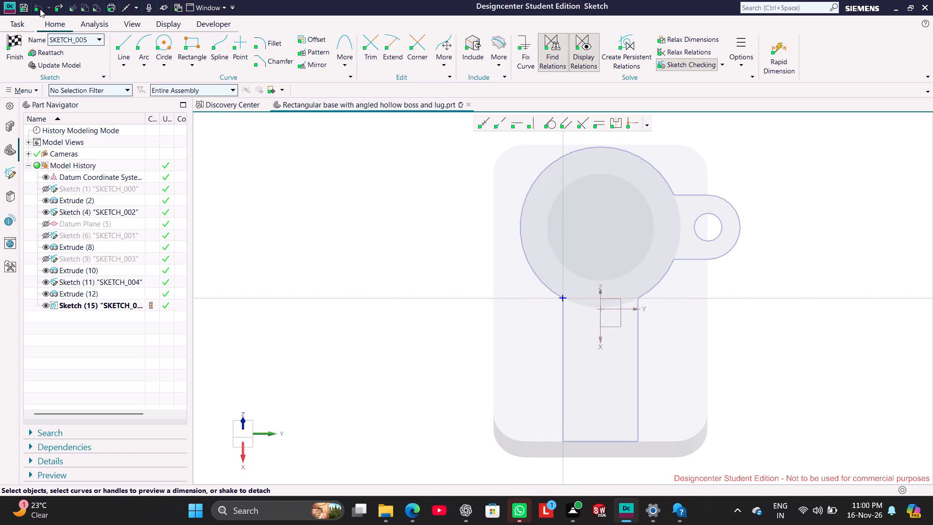
# Hide the arm and lug plate's profile sketch, SKETCH_004.
pyautogui.click(45, 304)
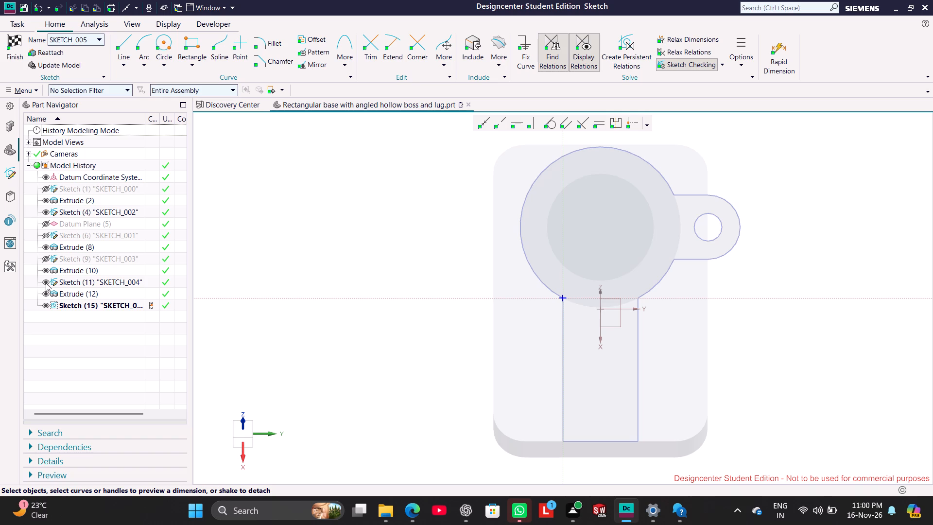
pyautogui.click(46, 283)
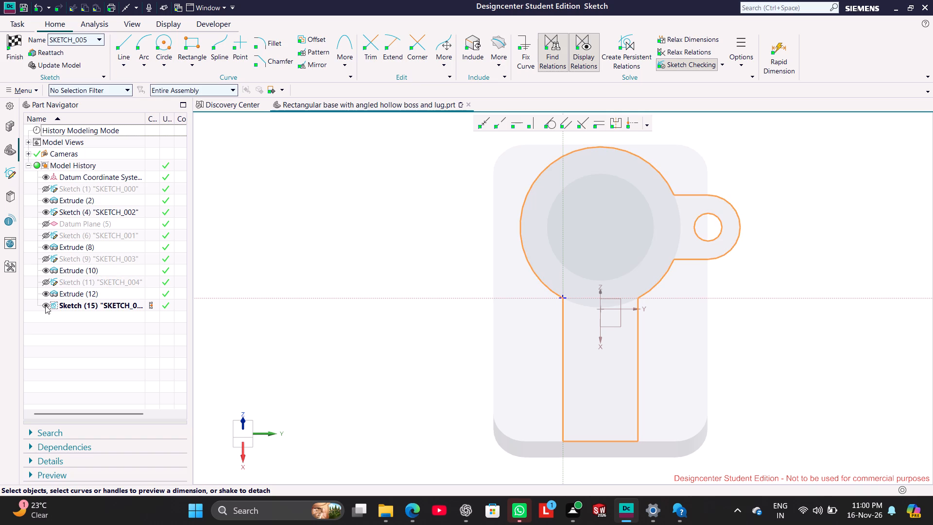
pyautogui.click(45, 305)
pyautogui.click(45, 305)
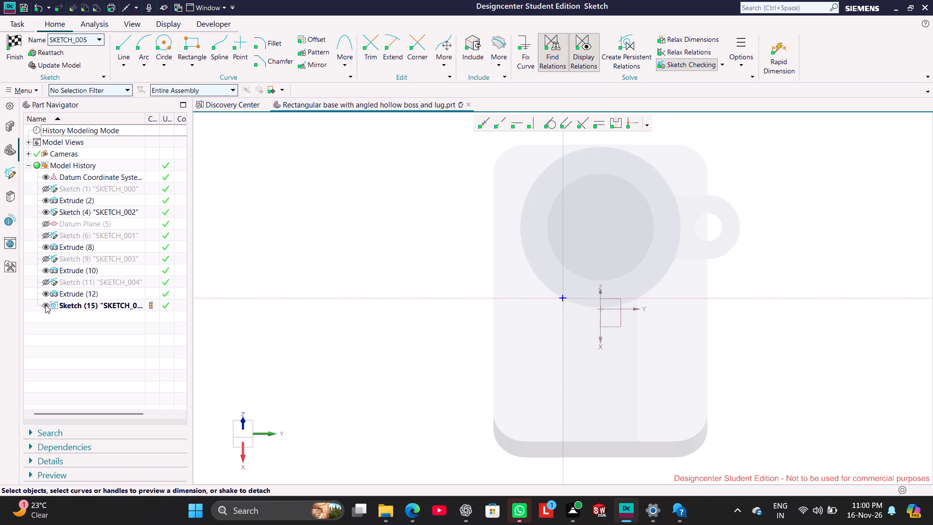
# Finish the empty SKETCH_005 and return to the solid model.
pyautogui.rightClick(123, 305)
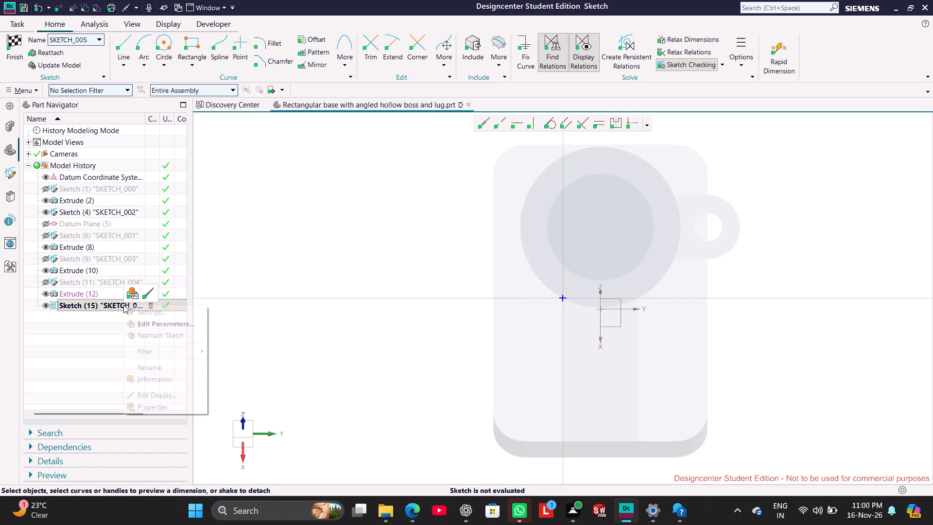
pyautogui.click(255, 246)
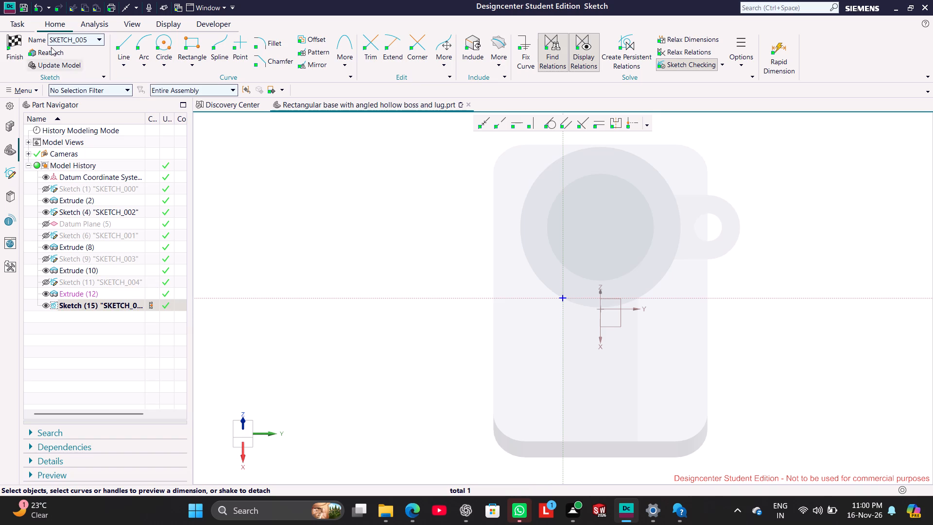
pyautogui.click(16, 52)
# Delete the empty sketch, Sketch (15), from the model history.
pyautogui.rightClick(123, 304)
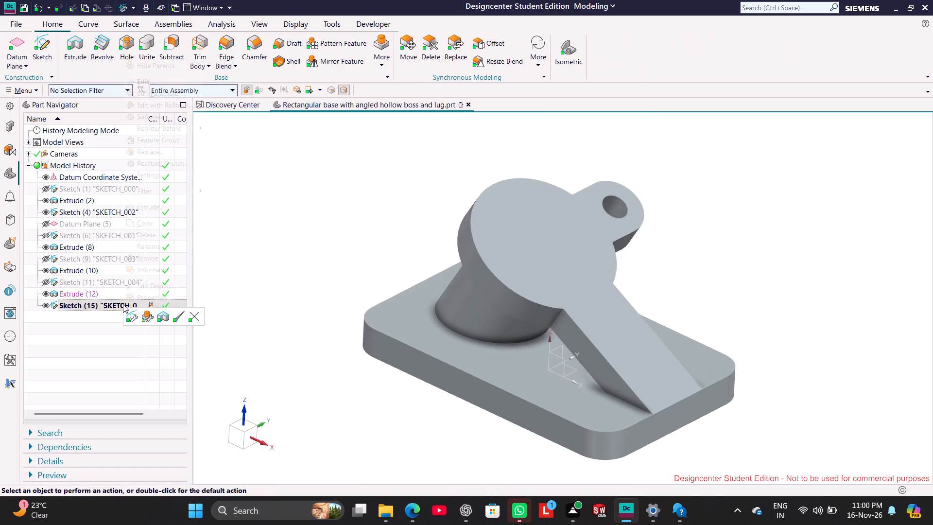
pyautogui.click(163, 236)
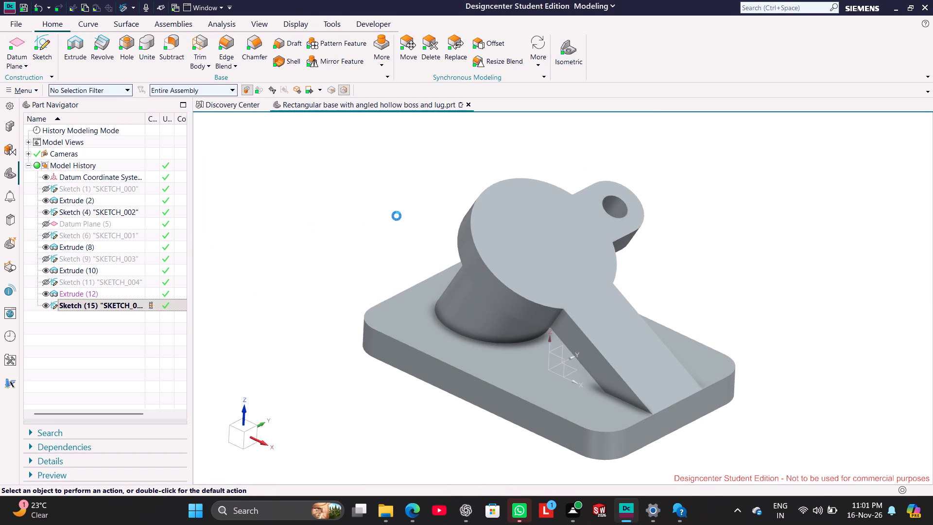
pyautogui.click(311, 247)
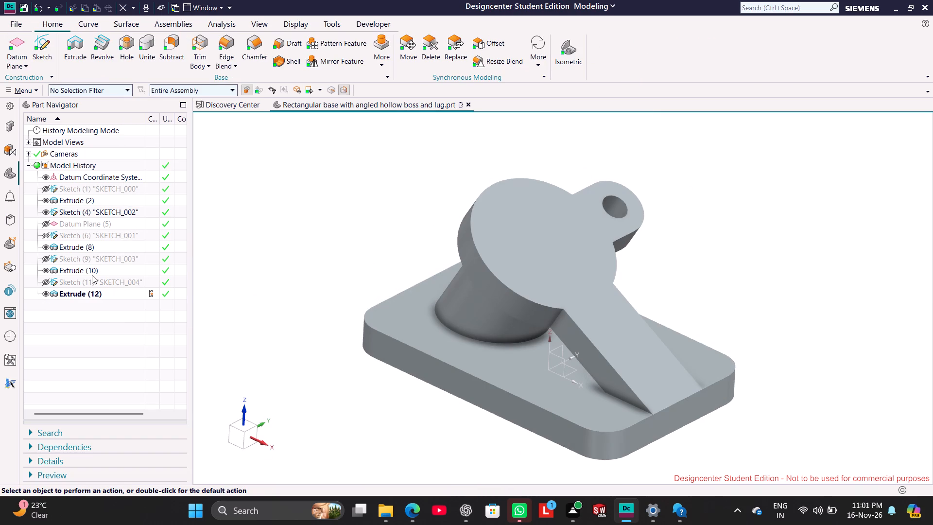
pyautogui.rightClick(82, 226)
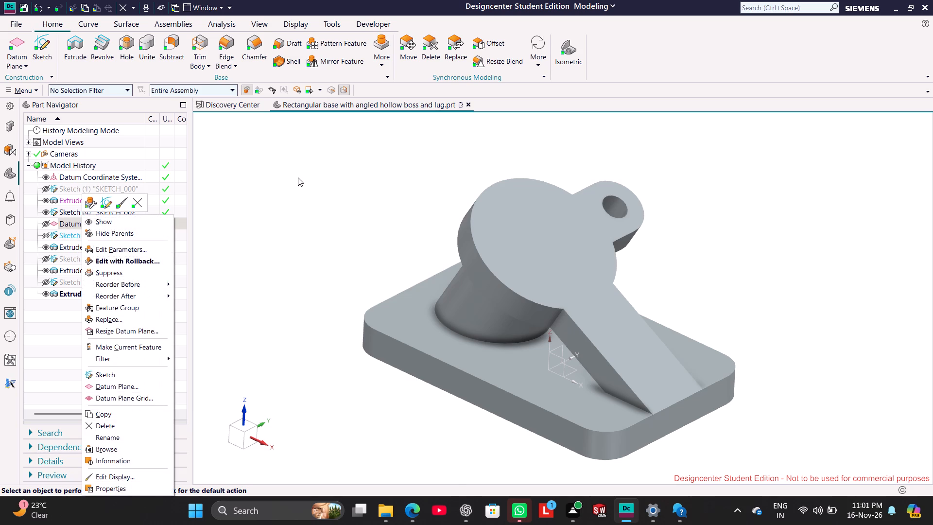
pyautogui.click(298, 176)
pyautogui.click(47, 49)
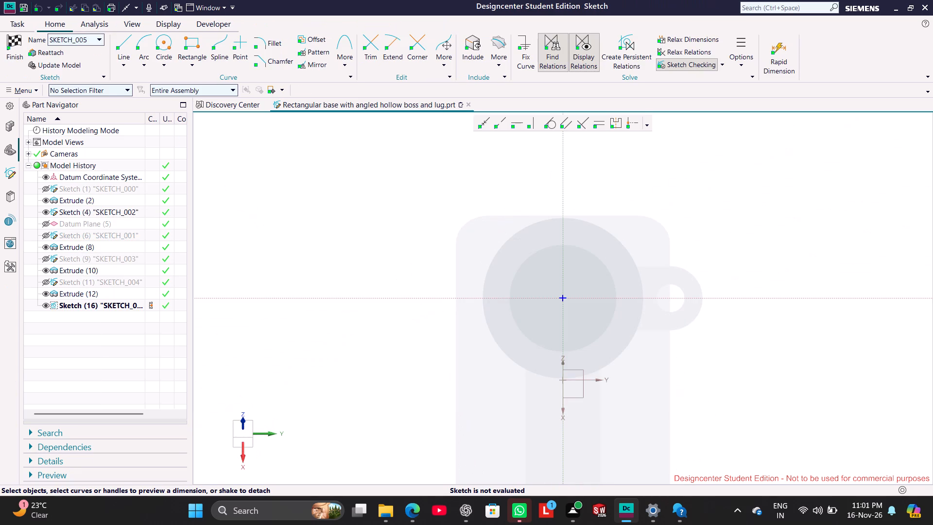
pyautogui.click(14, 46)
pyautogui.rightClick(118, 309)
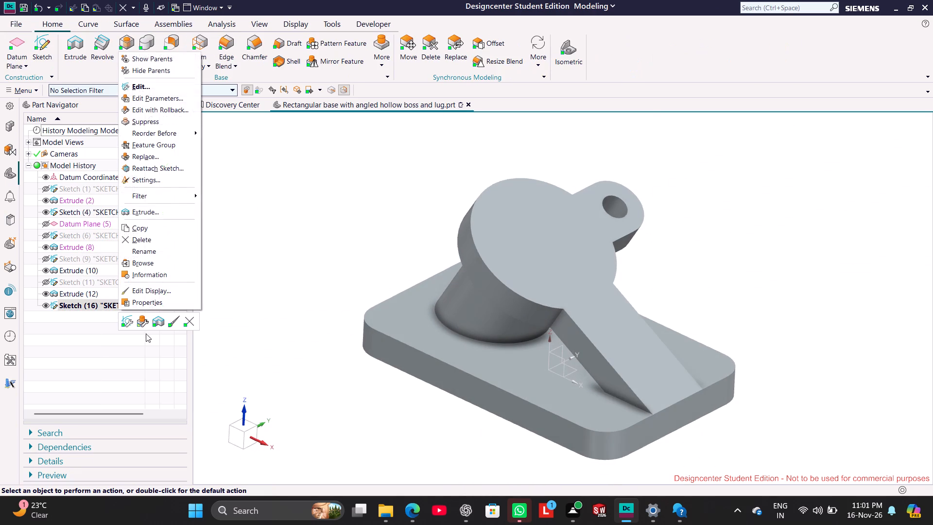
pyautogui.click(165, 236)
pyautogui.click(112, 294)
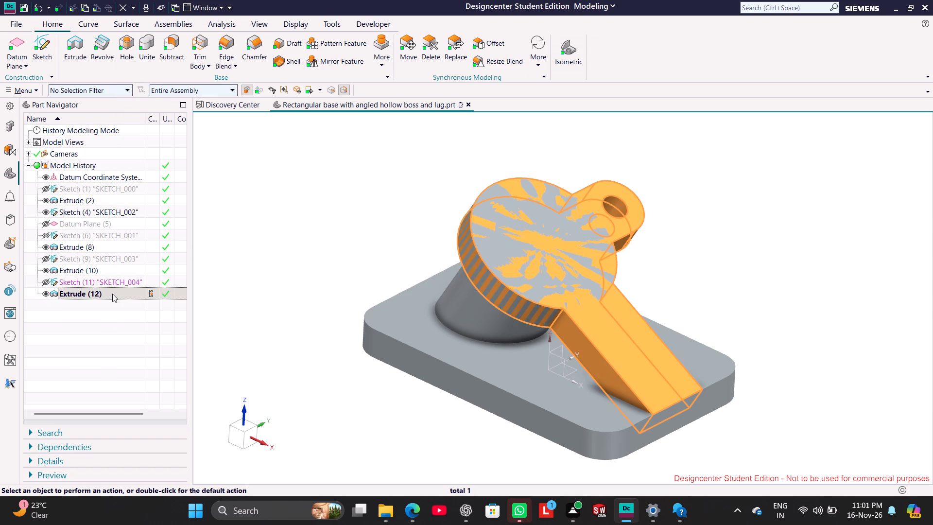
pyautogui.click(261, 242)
# Create a new sketch on the inclined face of the arm and lug plate.
pyautogui.moveTo(292, 340); pyautogui.dragTo(337, 310, button='middle')
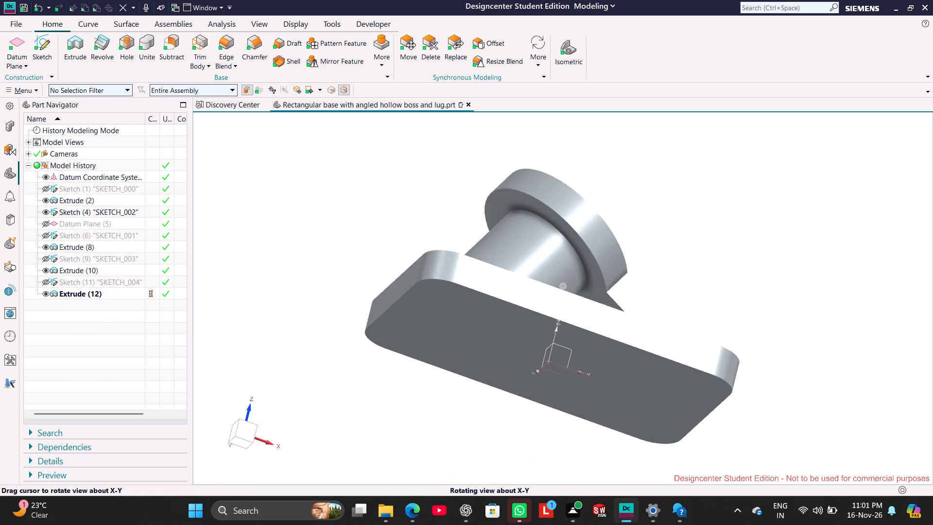
pyautogui.moveTo(337, 310); pyautogui.dragTo(325, 325, button='middle')
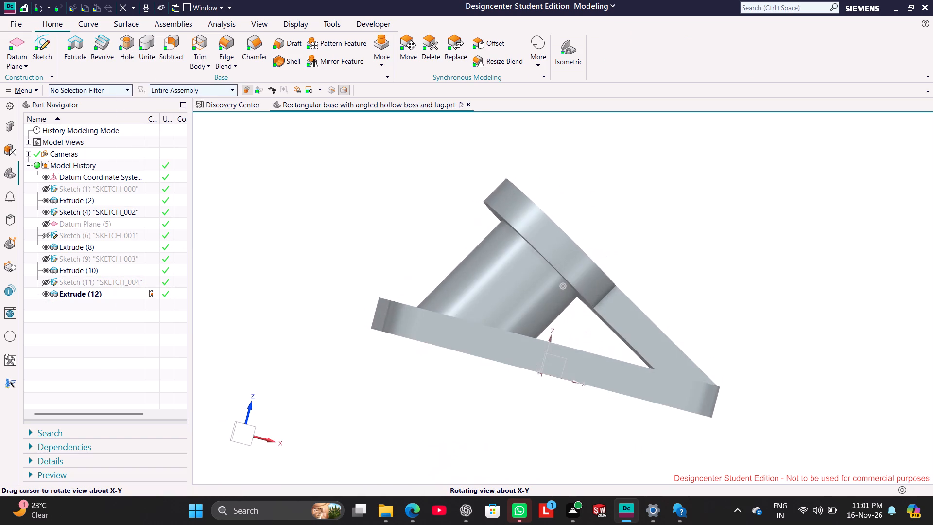
pyautogui.moveTo(325, 325); pyautogui.dragTo(305, 321, button='middle')
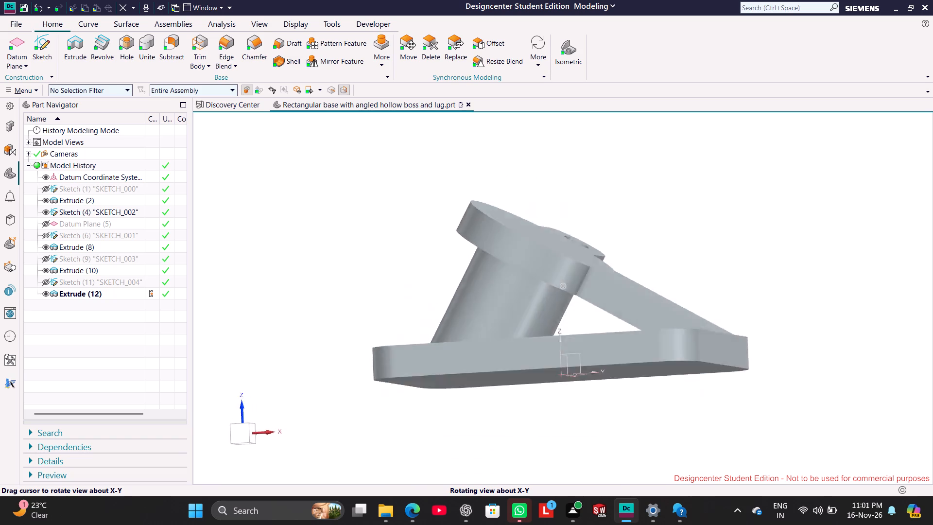
pyautogui.moveTo(305, 321); pyautogui.dragTo(321, 324, button='middle')
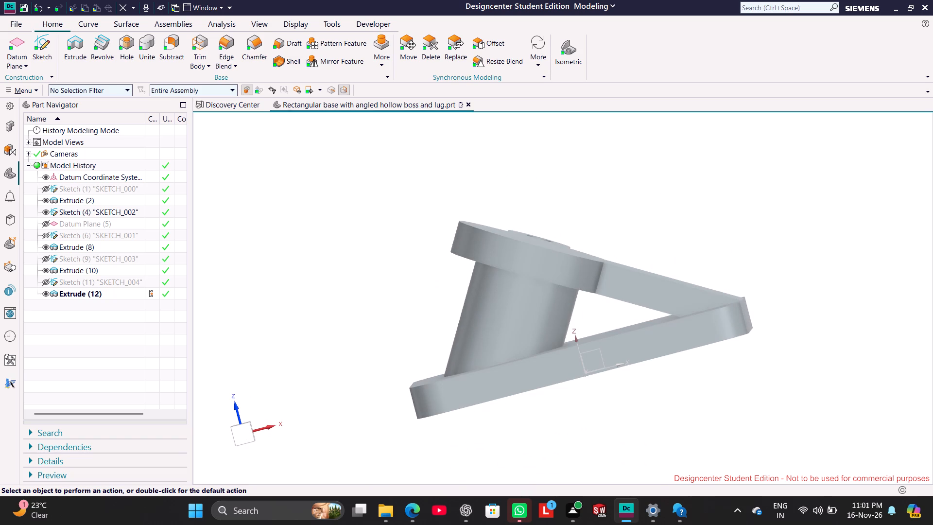
pyautogui.moveTo(410, 302); pyautogui.dragTo(414, 343, button='middle')
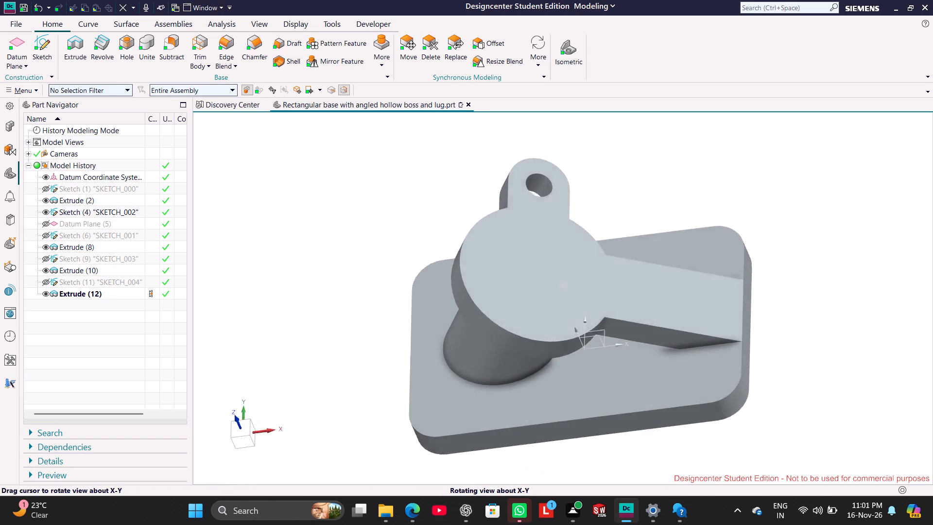
pyautogui.moveTo(414, 343); pyautogui.dragTo(422, 321, button='middle')
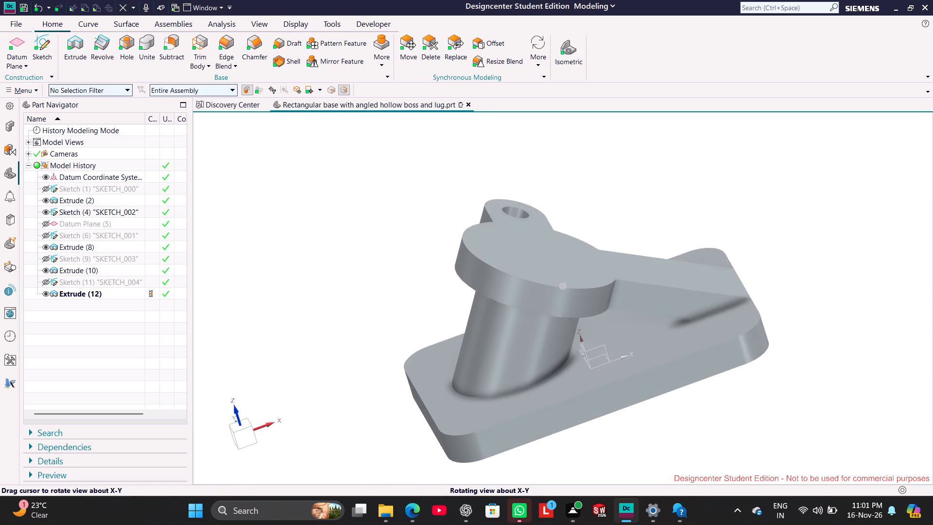
pyautogui.moveTo(422, 321); pyautogui.dragTo(423, 322, button='middle')
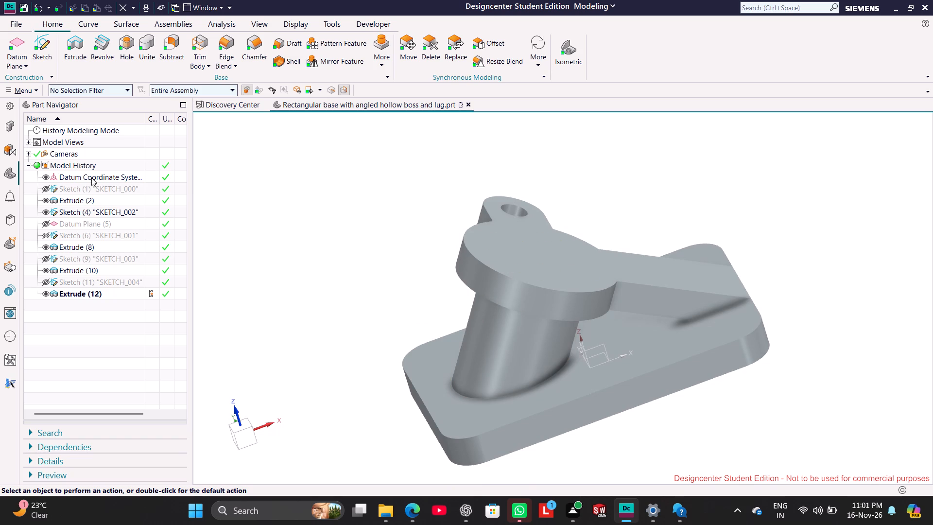
pyautogui.click(38, 45)
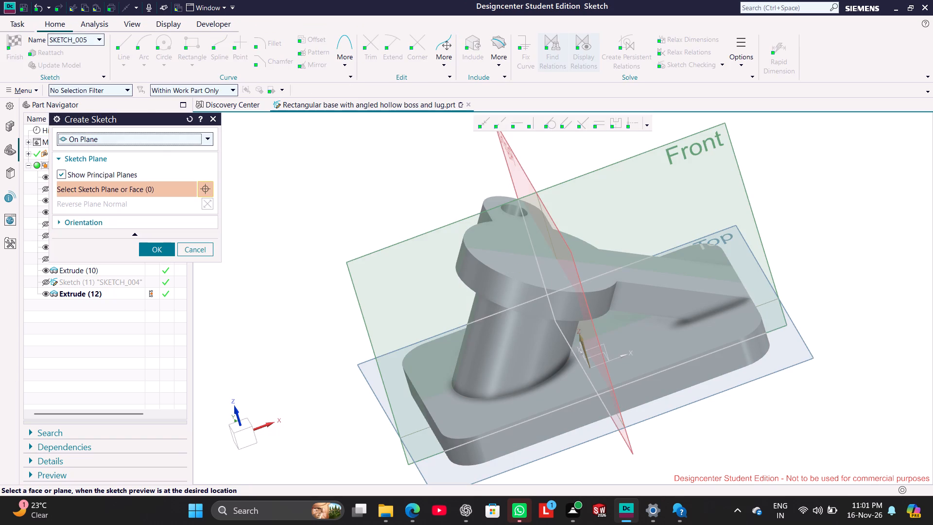
pyautogui.moveTo(286, 271); pyautogui.dragTo(273, 237, button='middle')
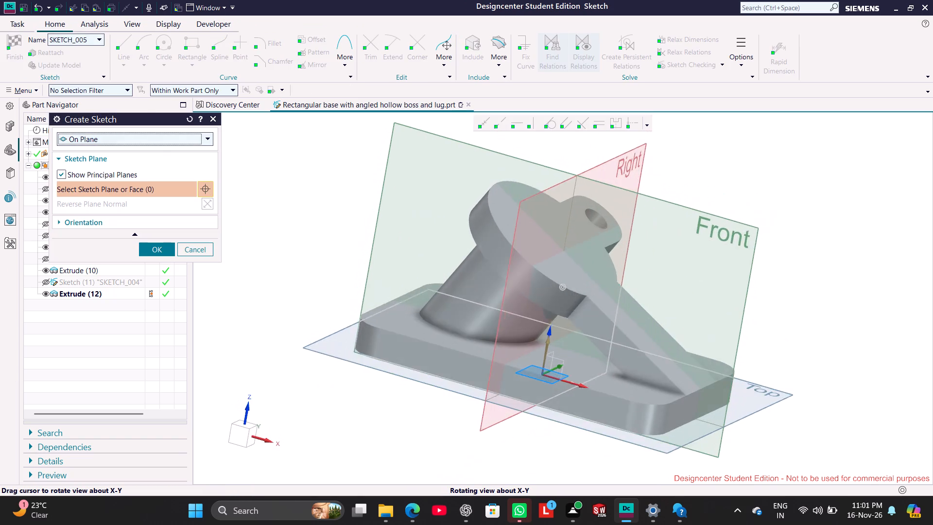
pyautogui.moveTo(273, 237); pyautogui.dragTo(276, 246, button='middle')
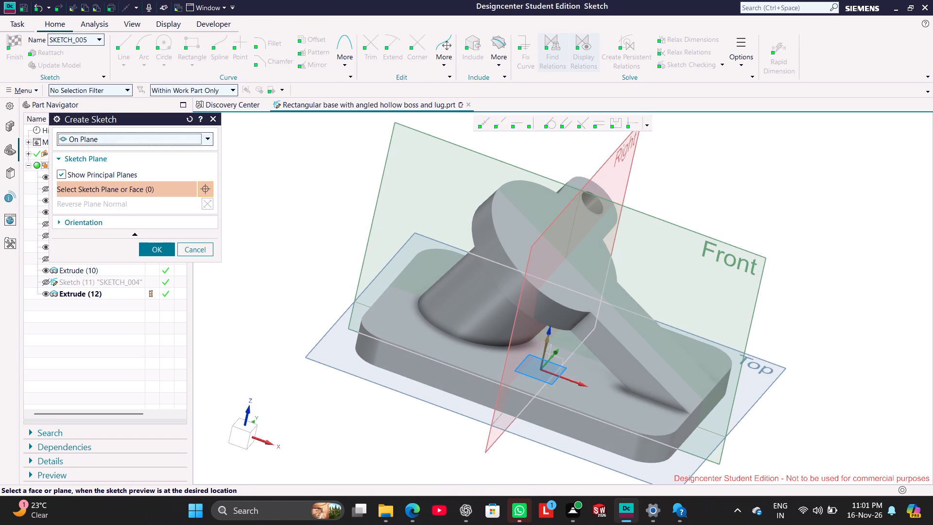
pyautogui.click(512, 227)
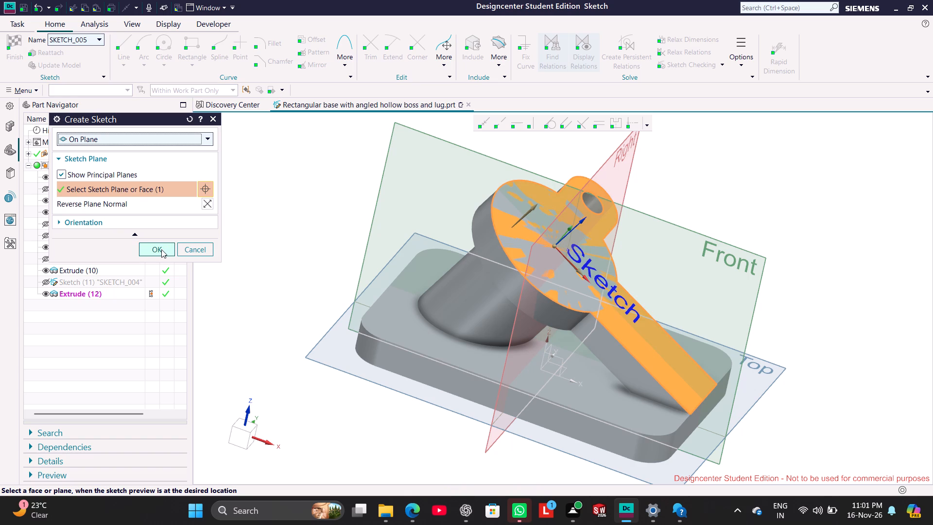
pyautogui.click(161, 249)
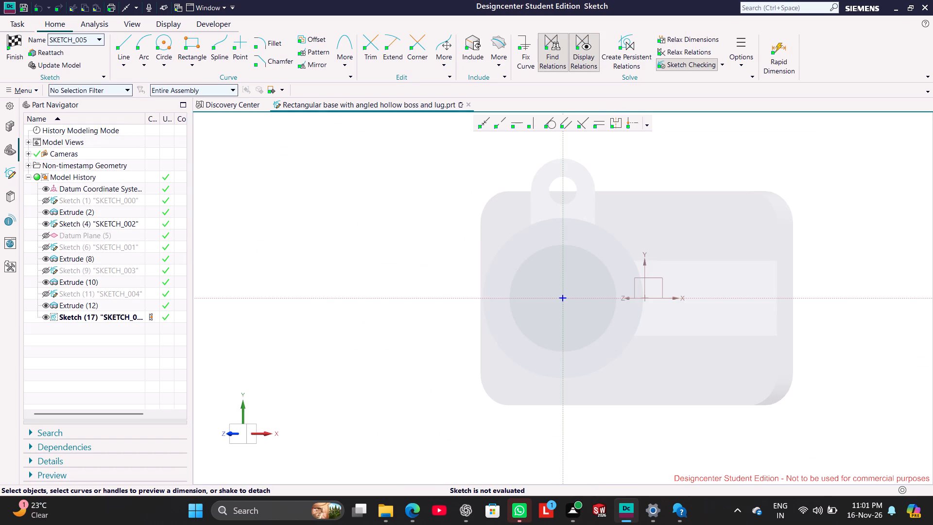
pyautogui.click(377, 237)
# Sketch a horizontal line about 88 mm long along the arm's centreline from the base's edge into the boss, and convert it to reference.
pyautogui.click(122, 46)
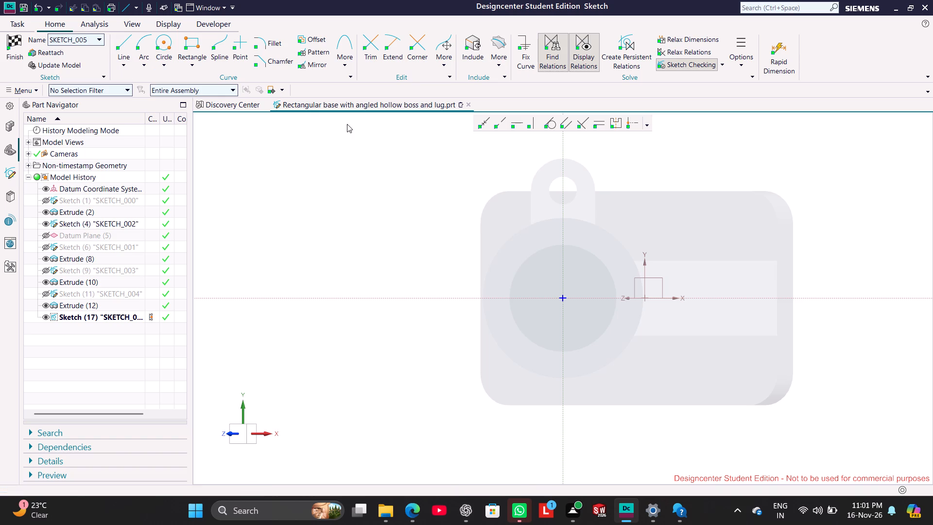
pyautogui.click(795, 297)
pyautogui.click(607, 291)
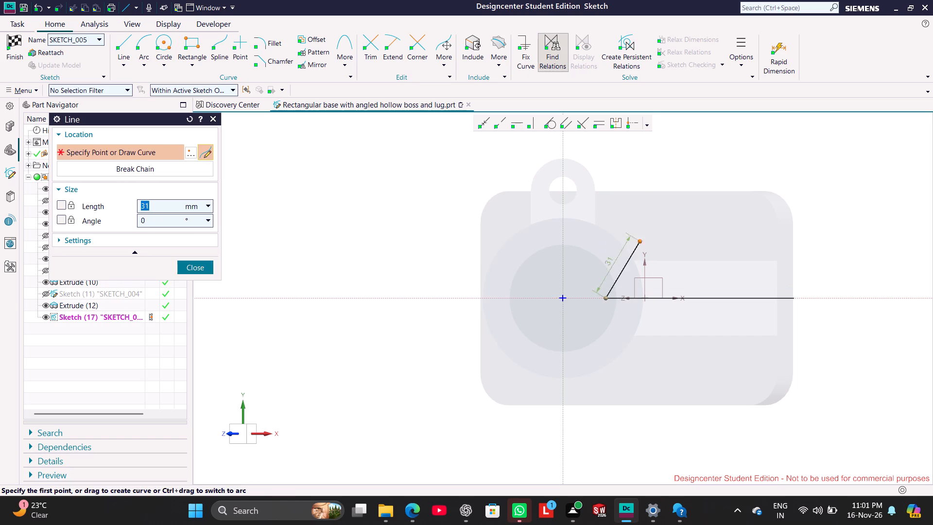
pyautogui.click(202, 269)
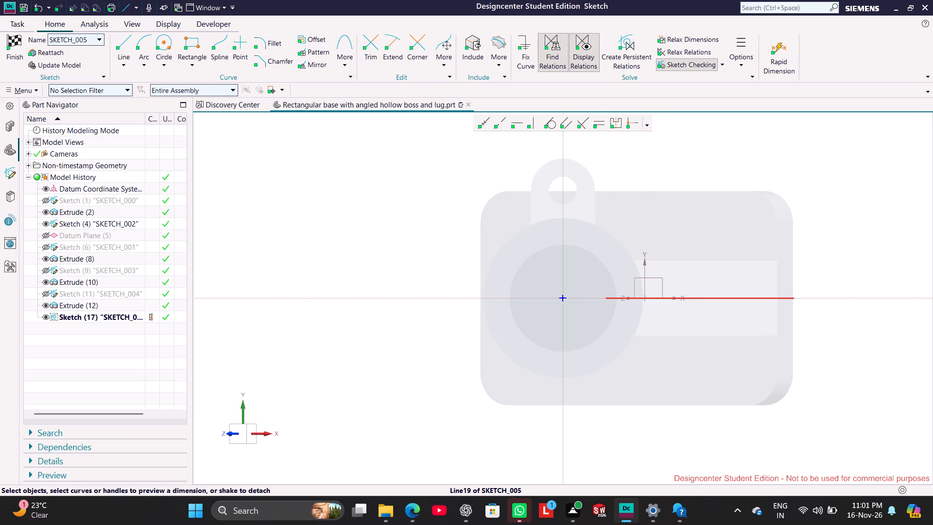
pyautogui.click(707, 297)
pyautogui.rightClick(729, 296)
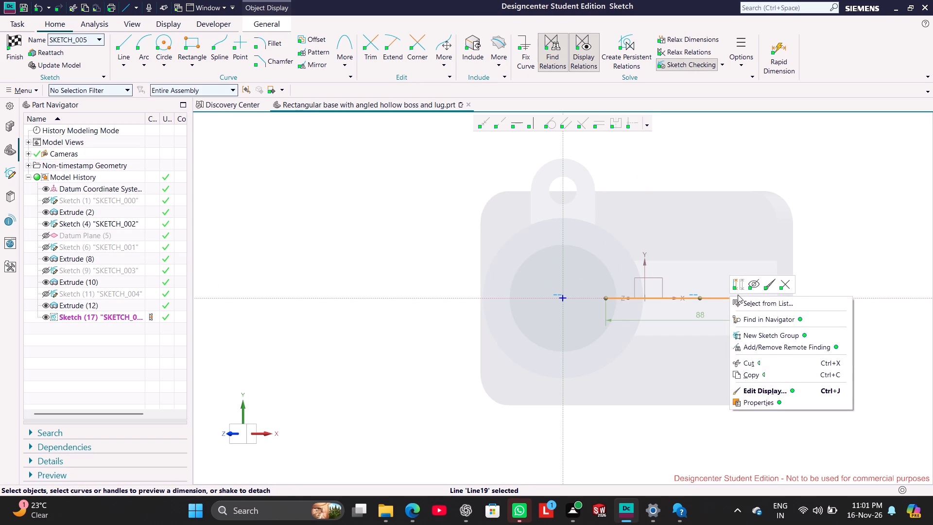
pyautogui.click(733, 286)
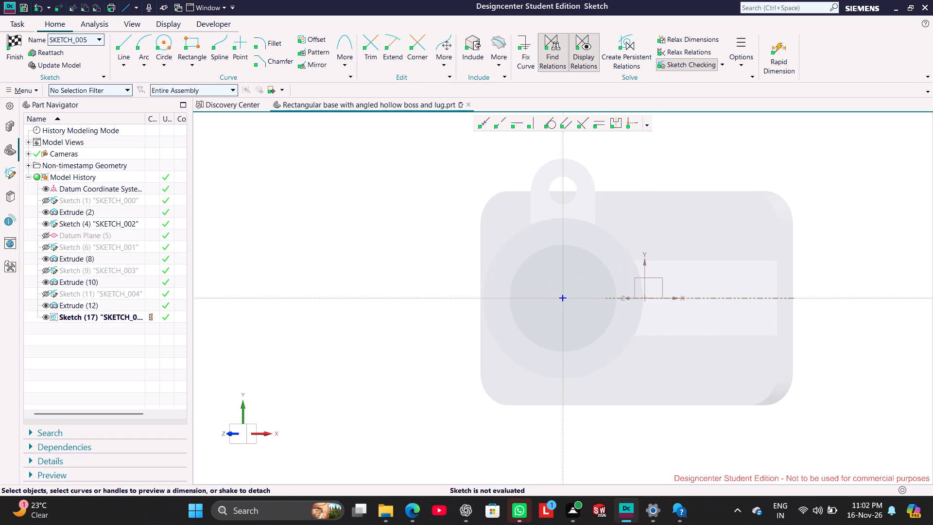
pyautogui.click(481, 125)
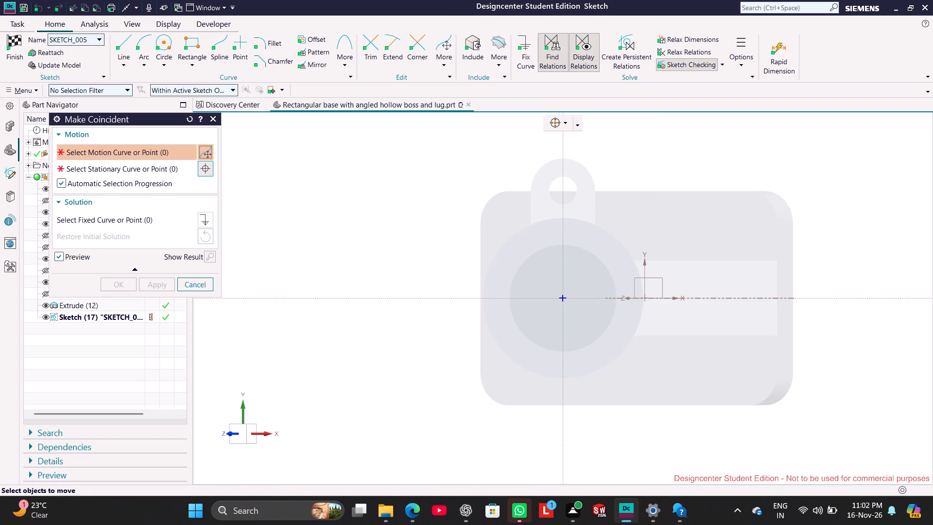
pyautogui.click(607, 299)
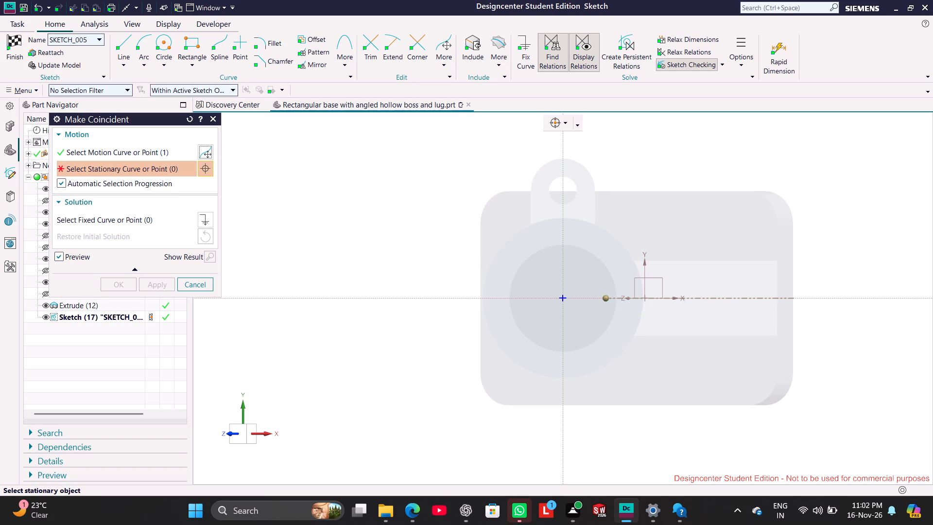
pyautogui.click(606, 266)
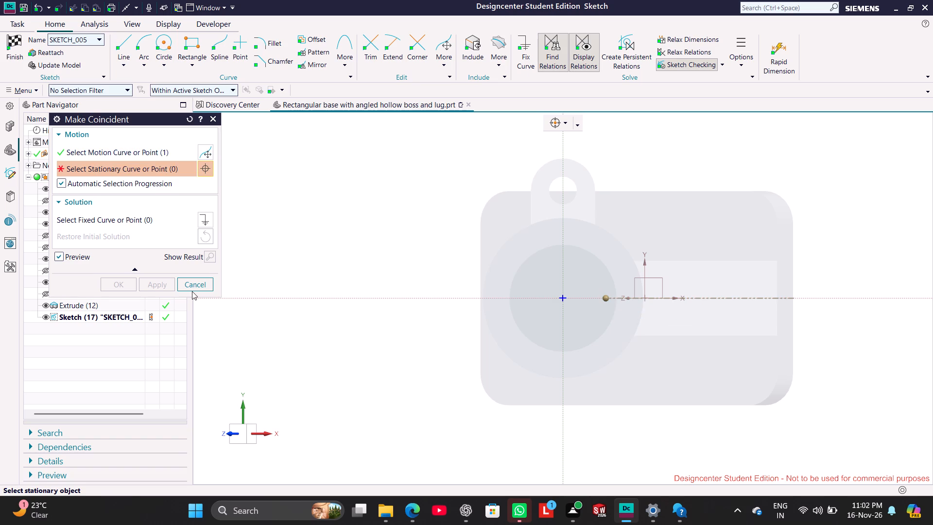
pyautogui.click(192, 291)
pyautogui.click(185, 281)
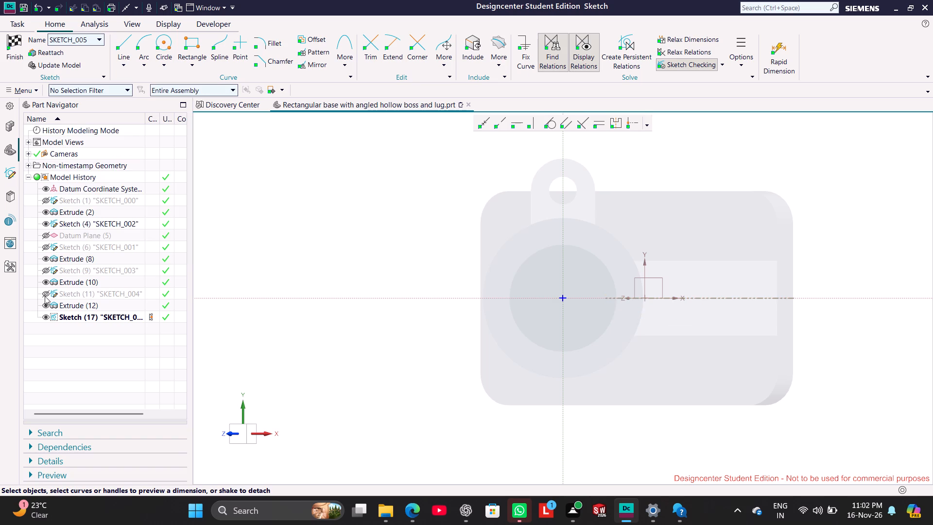
# Show the hidden profile sketches SKETCH_004, SKETCH_003 and SKETCH_001.
pyautogui.click(45, 293)
pyautogui.click(46, 268)
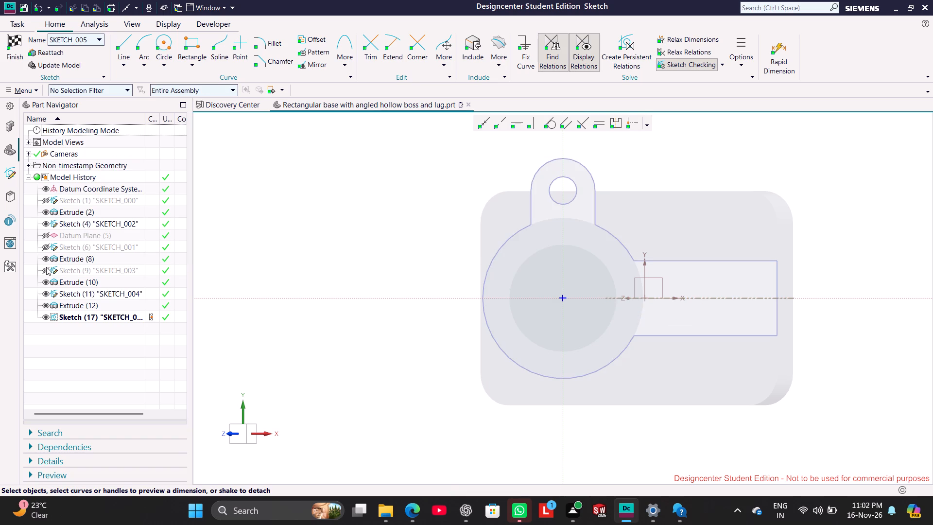
pyautogui.click(45, 246)
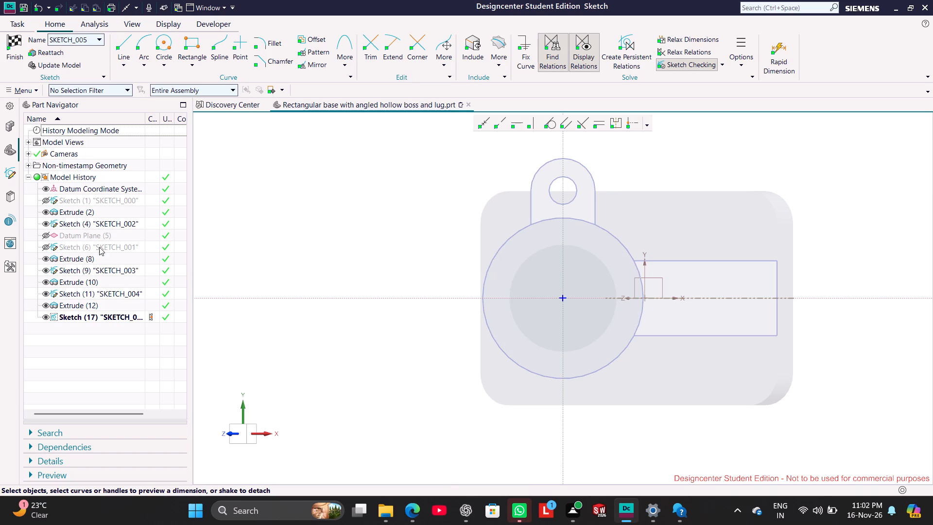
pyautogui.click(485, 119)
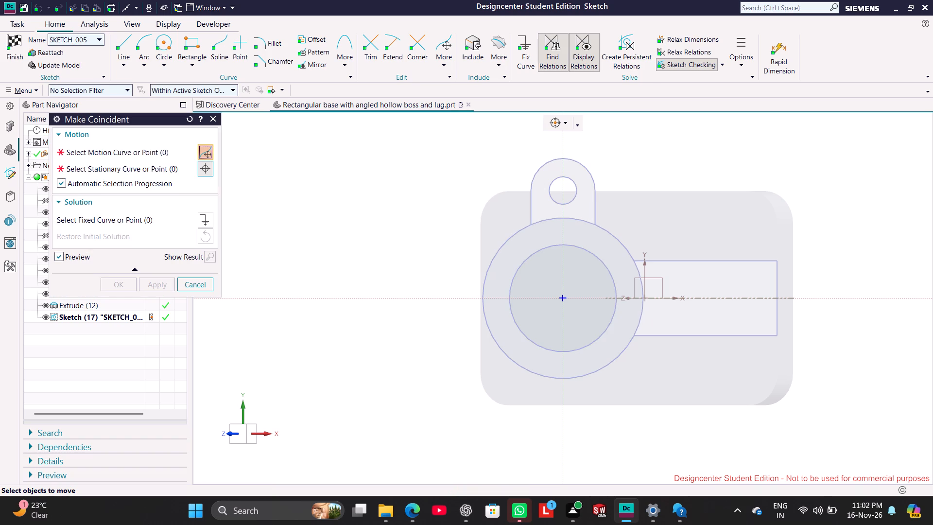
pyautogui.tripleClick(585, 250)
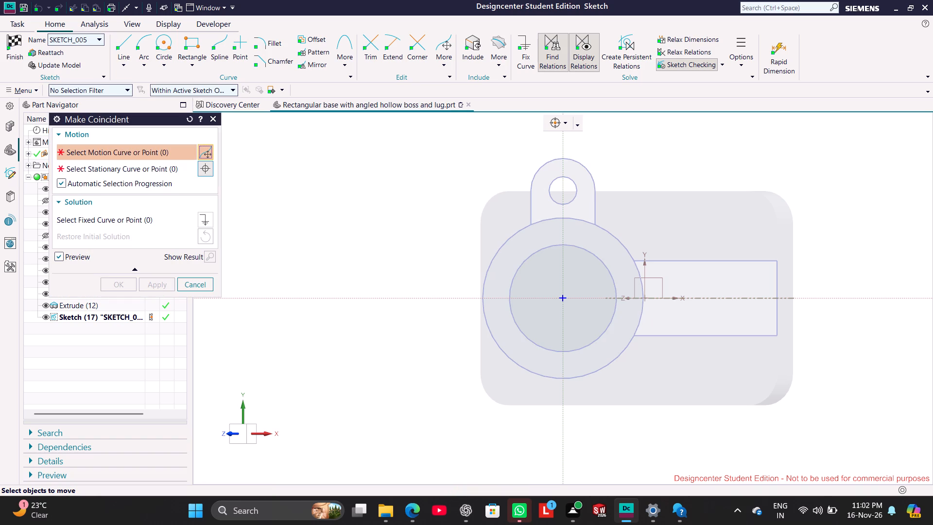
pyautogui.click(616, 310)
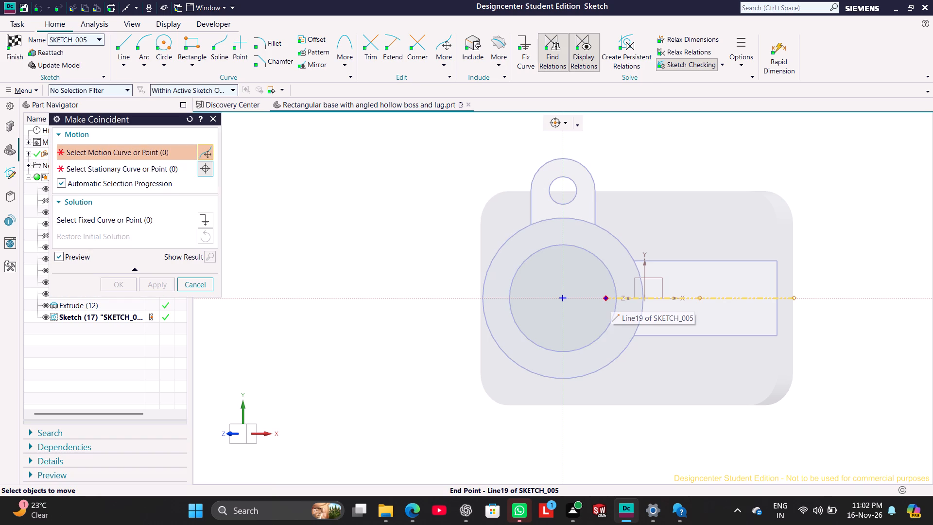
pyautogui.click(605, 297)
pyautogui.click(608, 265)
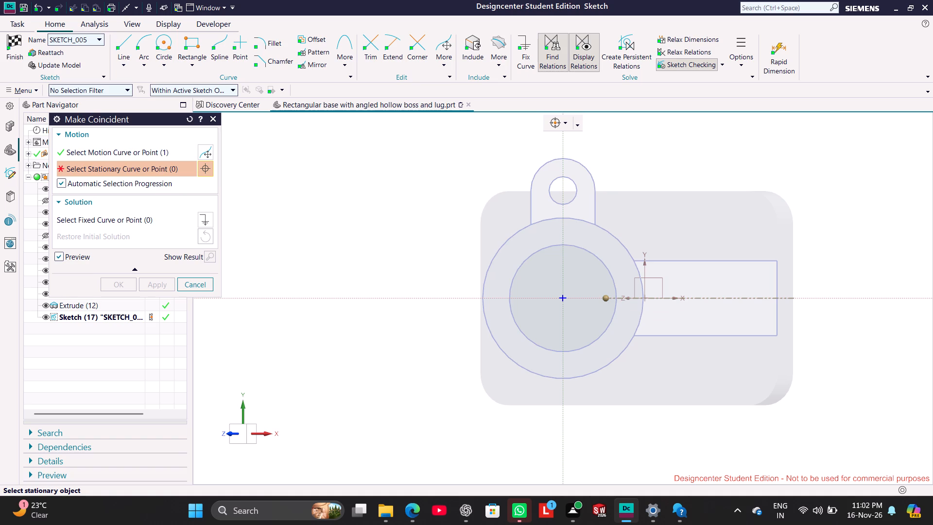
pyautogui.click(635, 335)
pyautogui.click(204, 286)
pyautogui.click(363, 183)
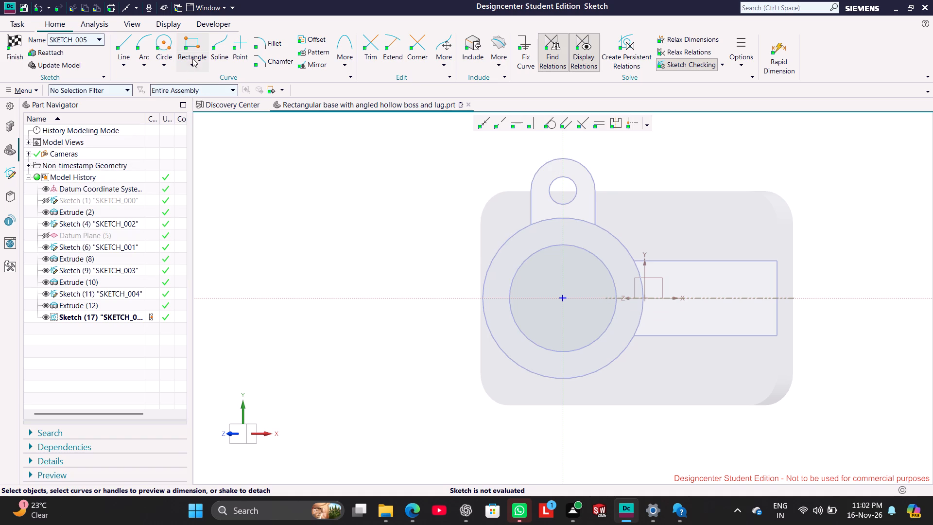
# Sketch three connected lines forming an open half-rectangle on one side of the reference line, from its boss end to near the base's edge.
pyautogui.click(126, 37)
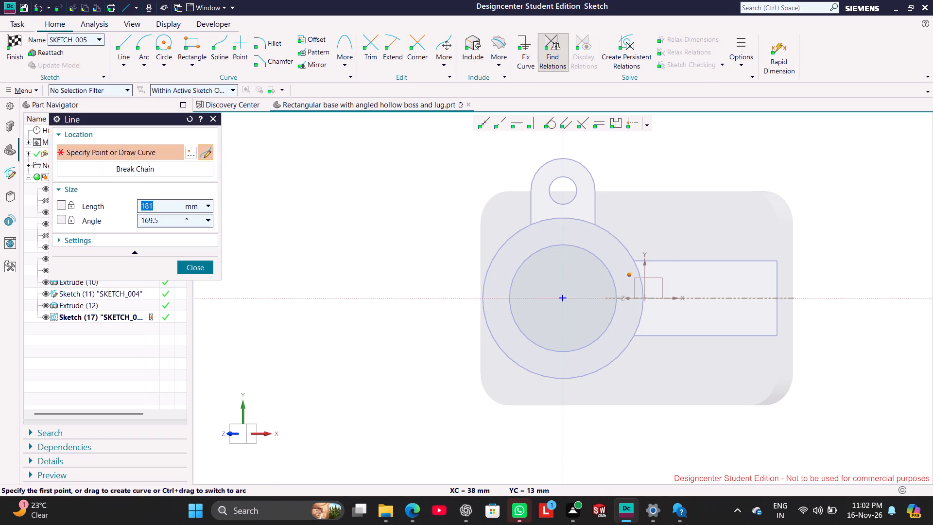
pyautogui.click(607, 297)
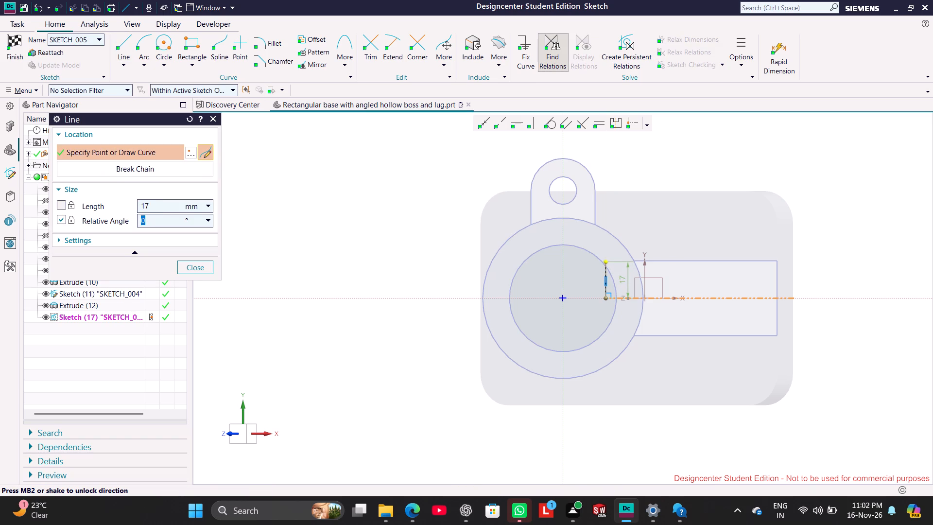
pyautogui.click(607, 276)
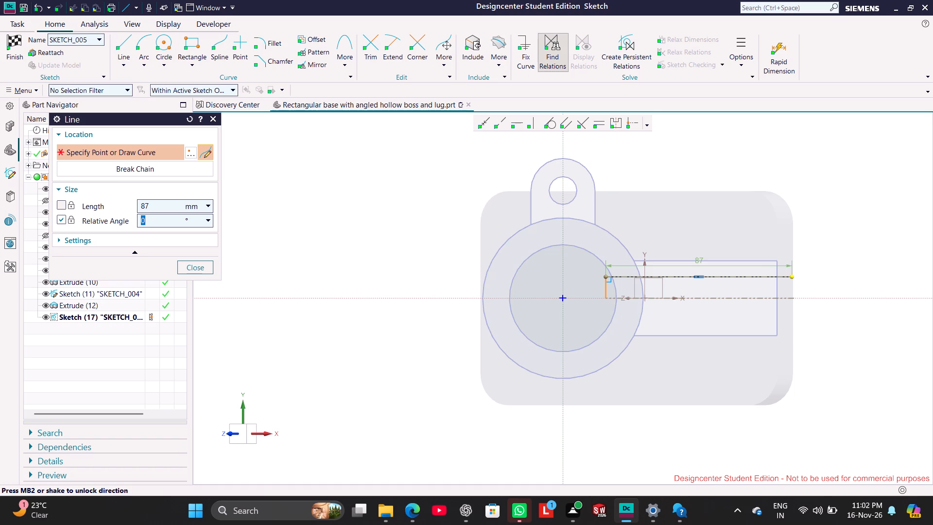
pyautogui.click(785, 276)
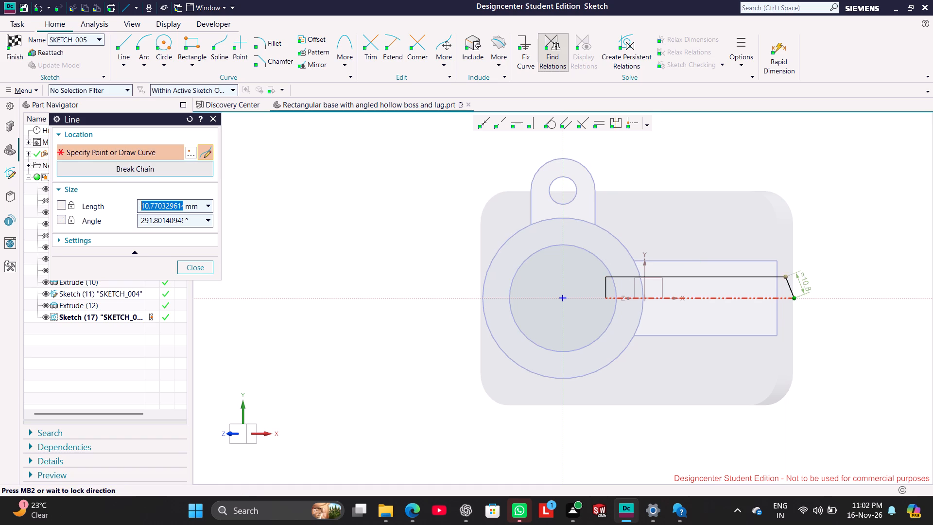
pyautogui.click(782, 299)
pyautogui.rightClick(831, 194)
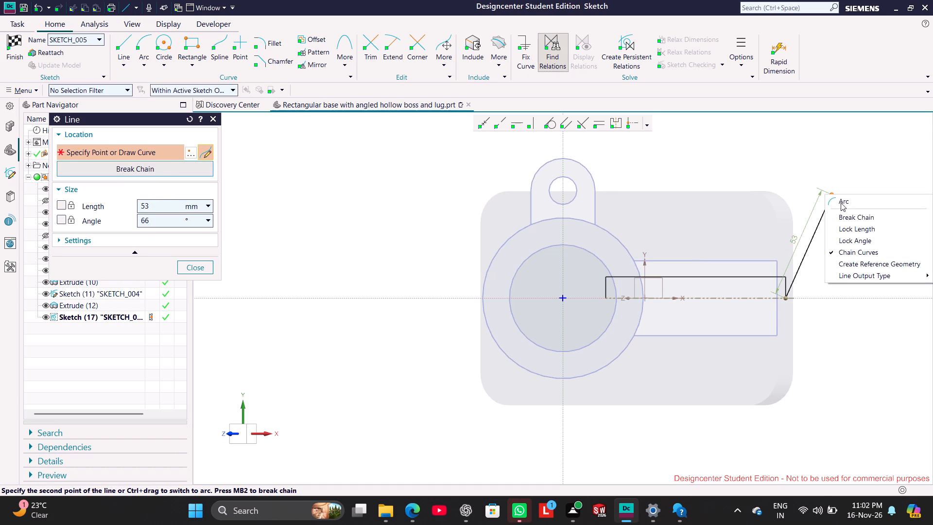
pyautogui.click(191, 269)
pyautogui.click(363, 209)
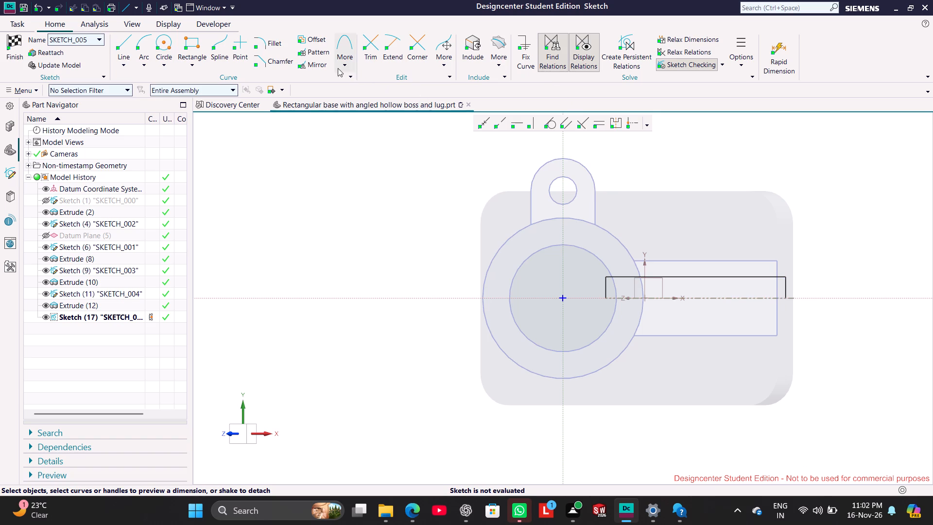
# Mirror the half-rectangle about the reference centreline to close a rectangle about 20 mm wide.
pyautogui.click(320, 65)
pyautogui.click(693, 276)
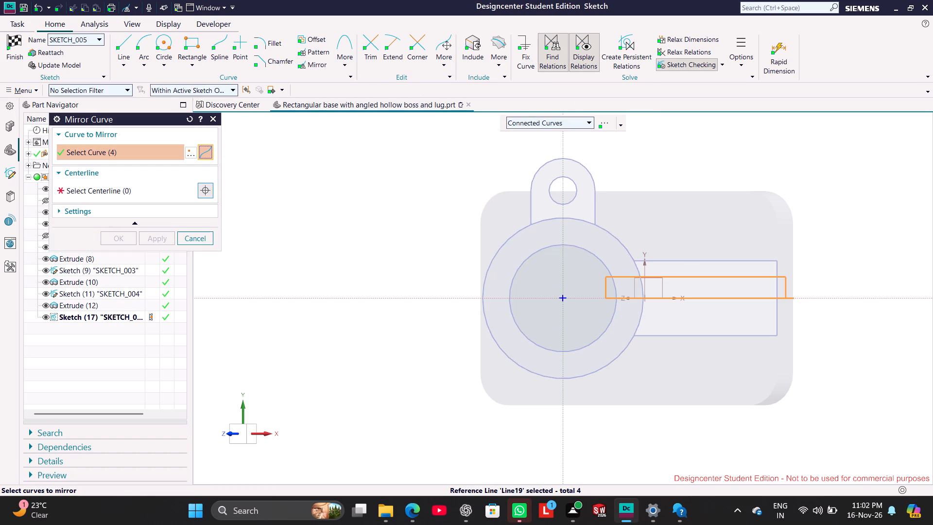
pyautogui.click(726, 297)
pyautogui.click(125, 188)
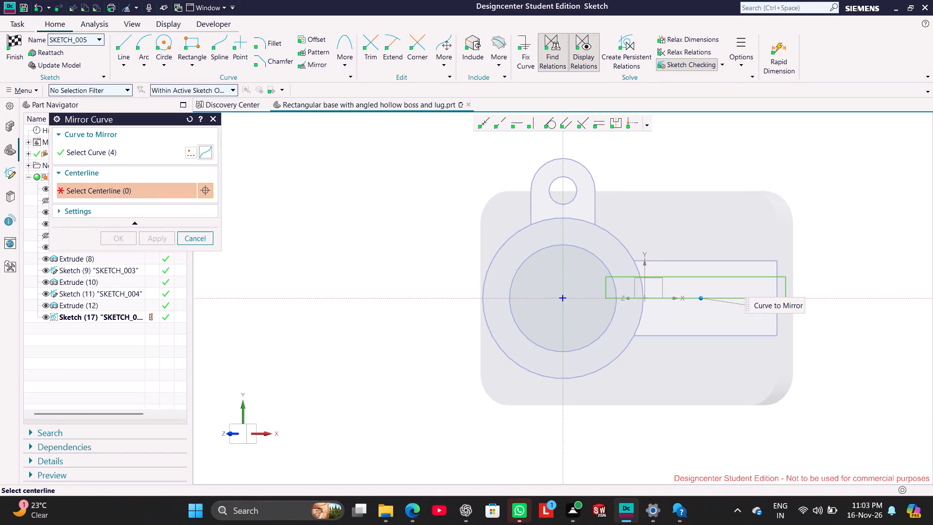
pyautogui.click(691, 298)
pyautogui.click(156, 239)
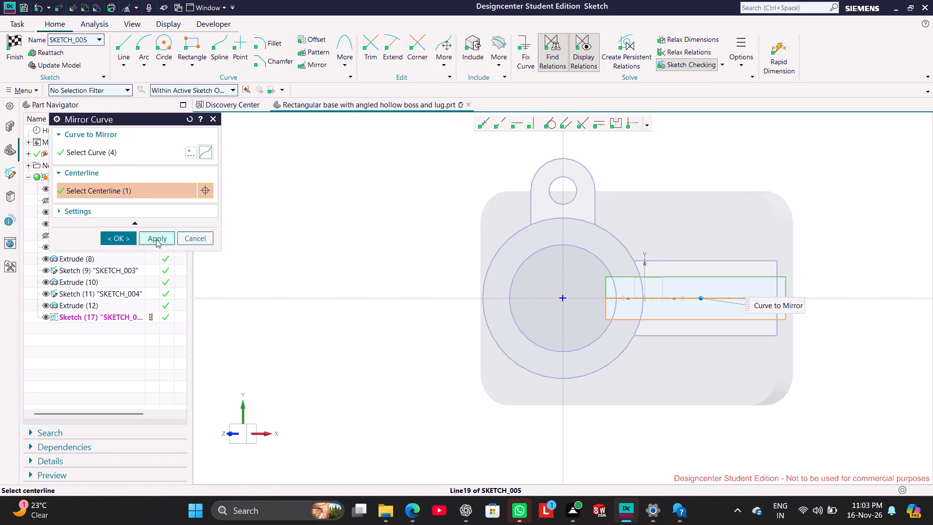
pyautogui.click(375, 203)
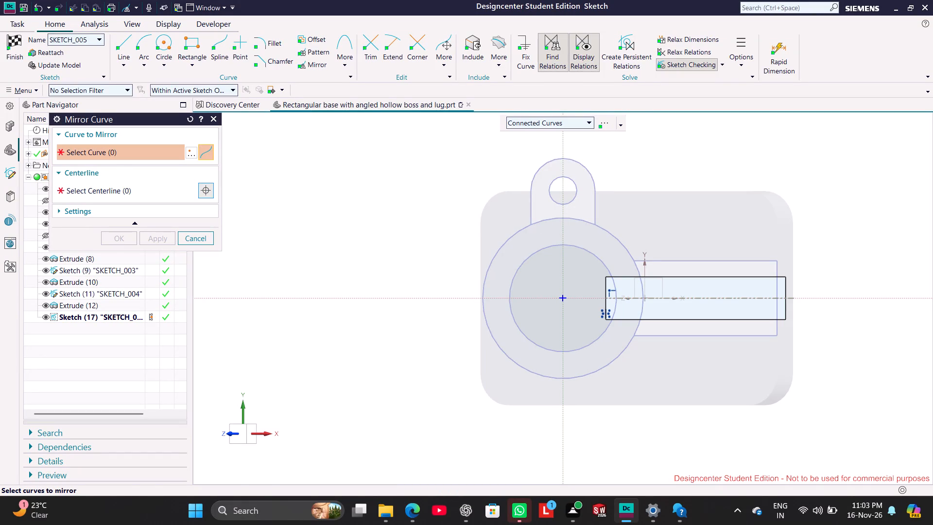
pyautogui.click(202, 236)
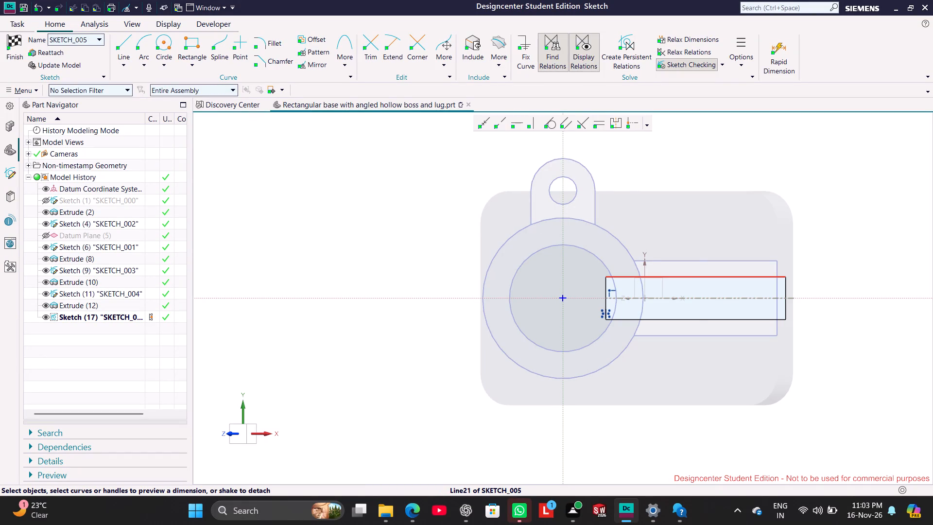
# Set the distance between the rectangle's two long sides to 15 mm, scaling the entire sketch.
pyautogui.click(701, 278)
pyautogui.click(709, 319)
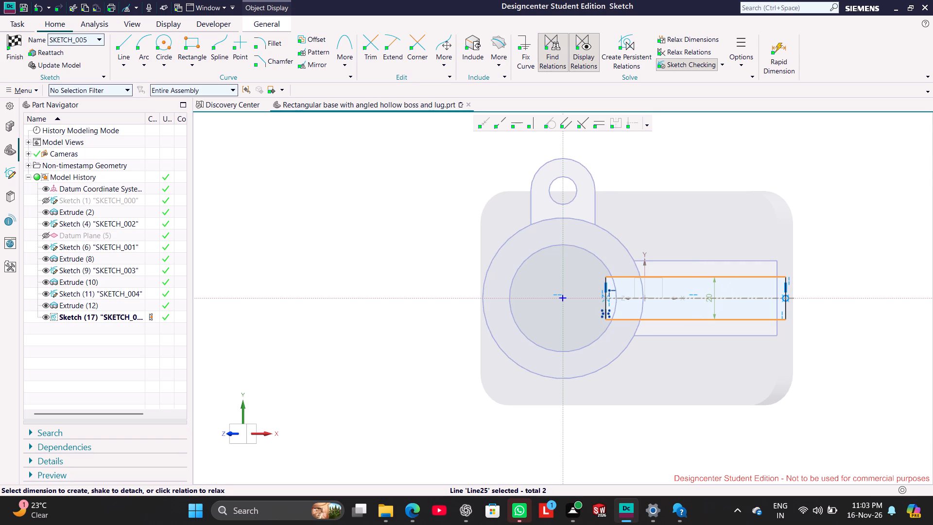
pyautogui.doubleClick(709, 298)
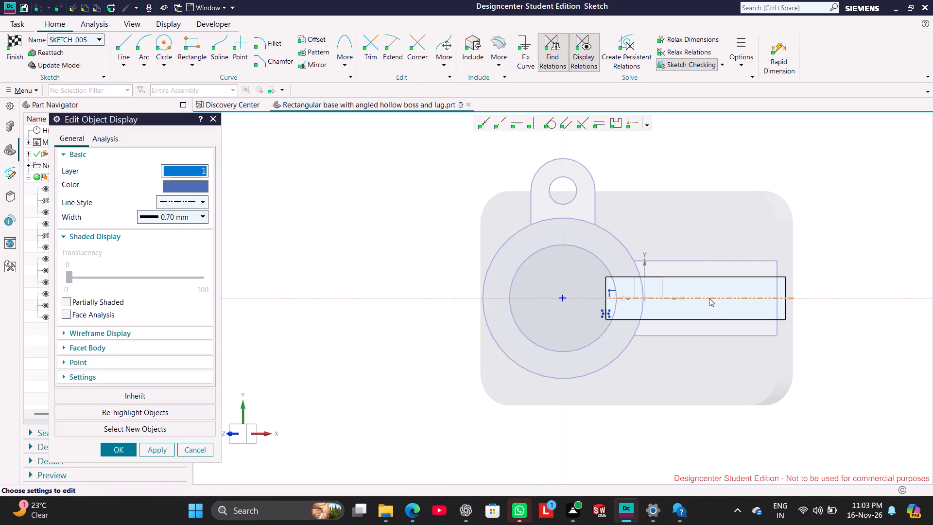
pyautogui.click(822, 370)
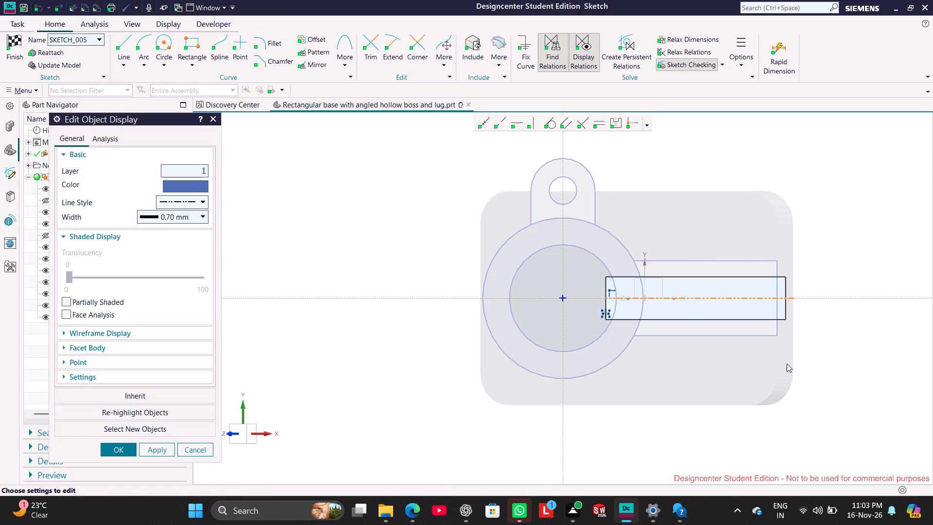
pyautogui.click(198, 454)
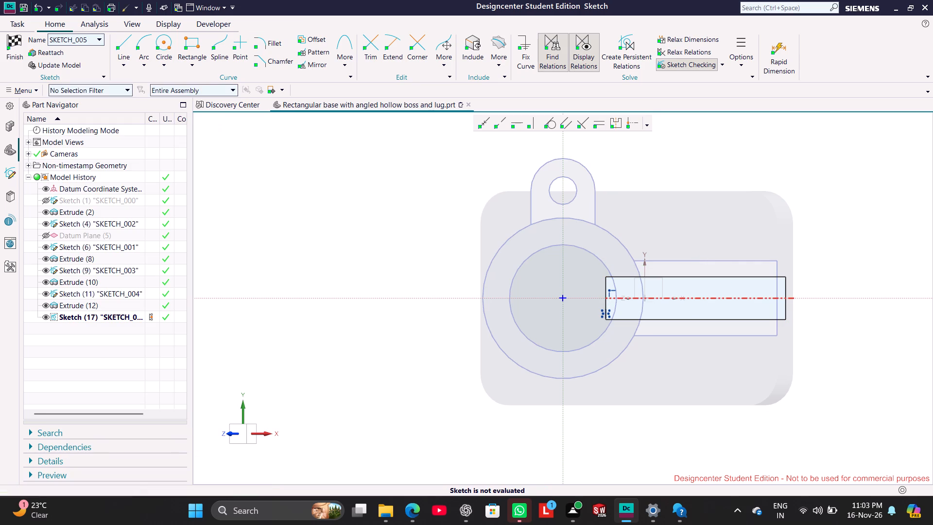
pyautogui.click(744, 319)
pyautogui.click(755, 277)
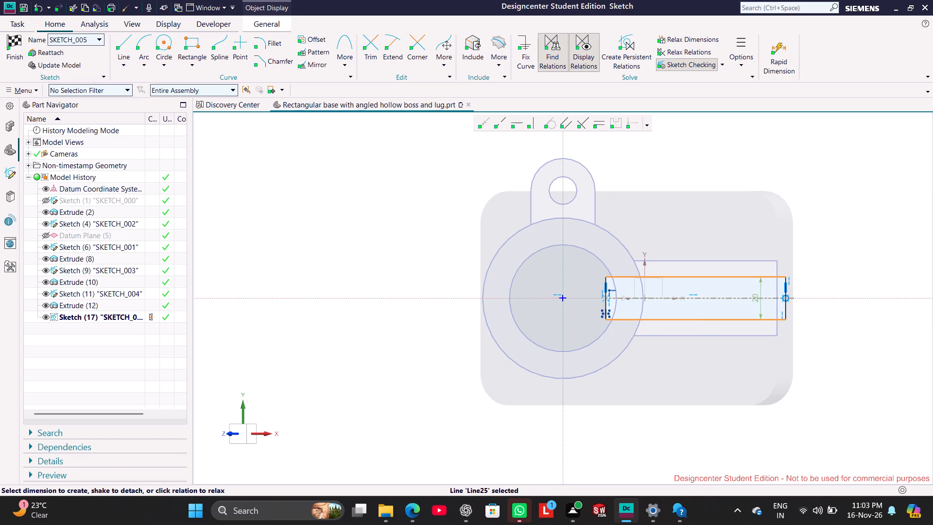
pyautogui.doubleClick(754, 300)
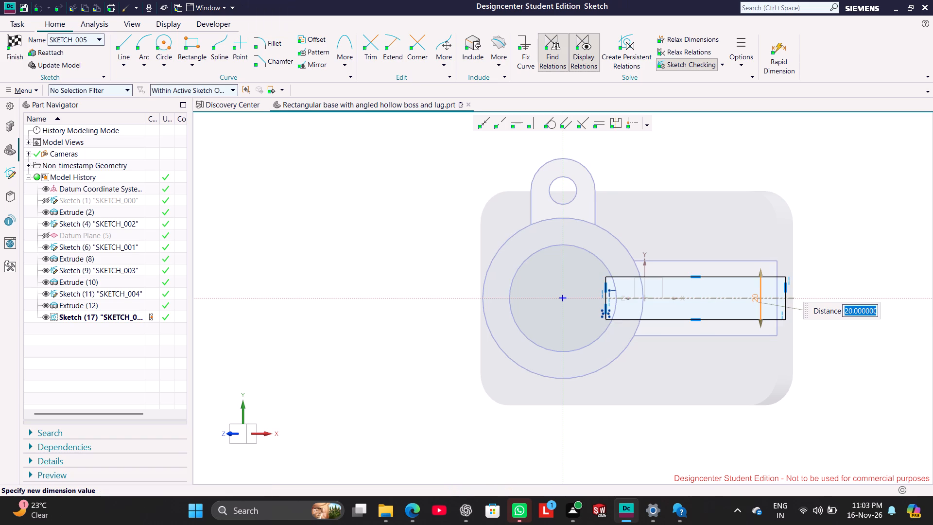
pyautogui.write('15')
pyautogui.press('Return')
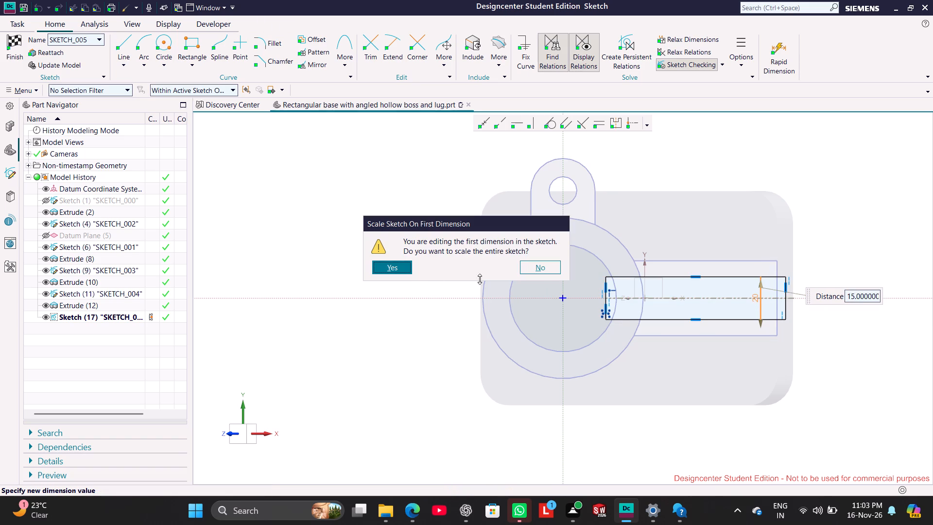
pyautogui.click(399, 271)
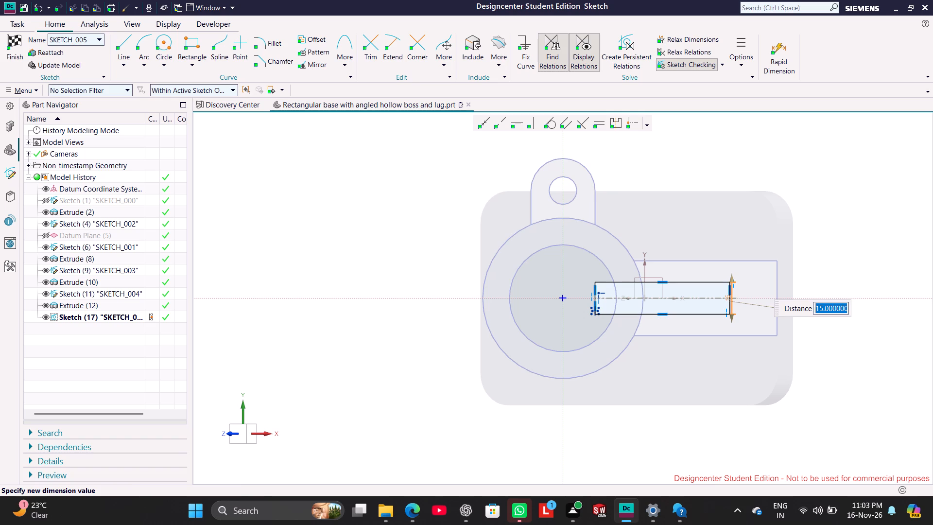
pyautogui.click(343, 199)
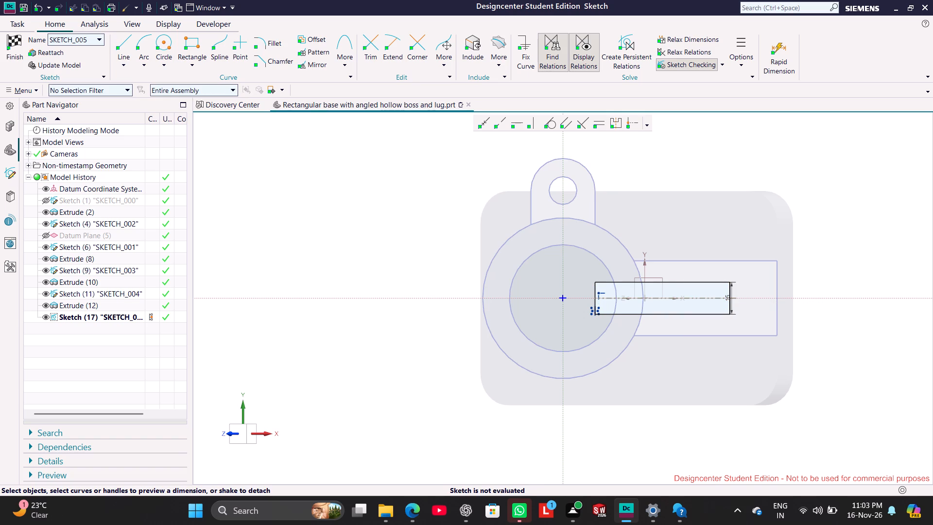
# Stretch the rectangle's short side farthest from the boss out to the base's edge and finish the sketch.
pyautogui.moveTo(728, 306); pyautogui.dragTo(790, 313)
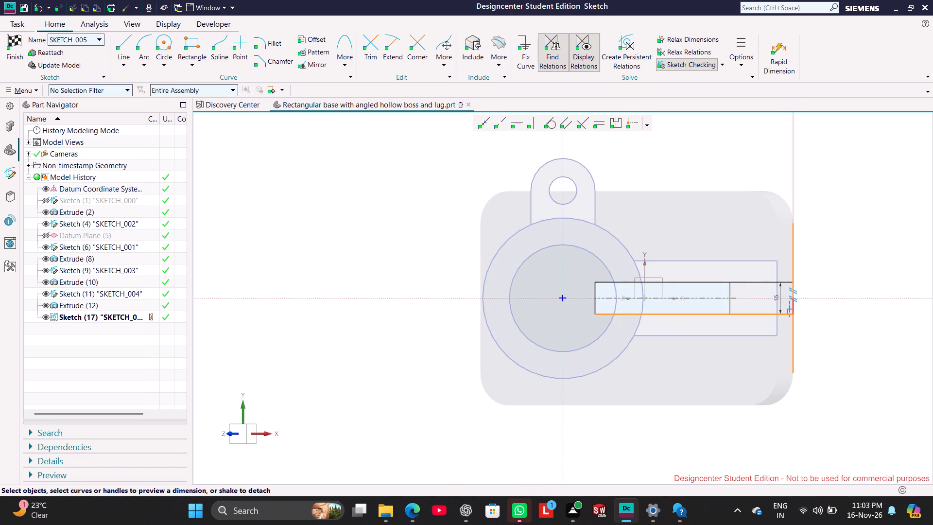
pyautogui.moveTo(790, 313); pyautogui.dragTo(790, 317)
pyautogui.click(853, 391)
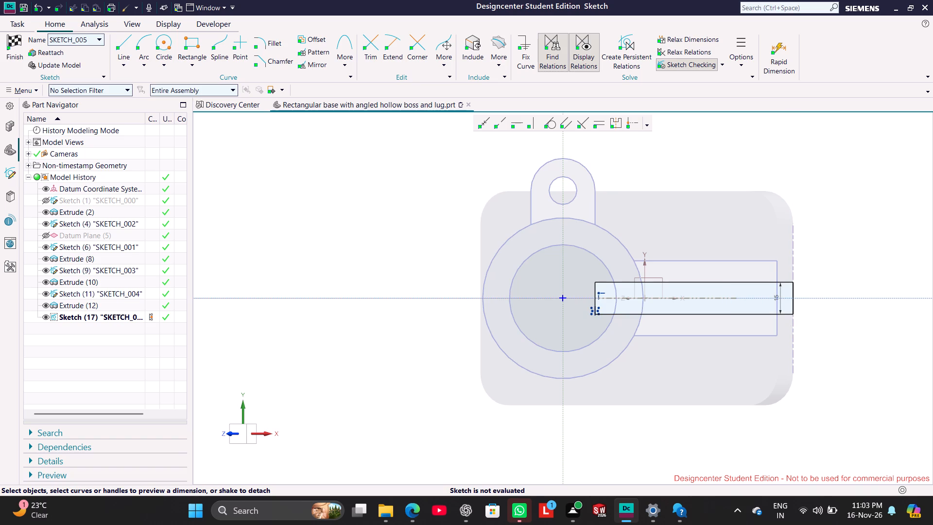
pyautogui.click(15, 47)
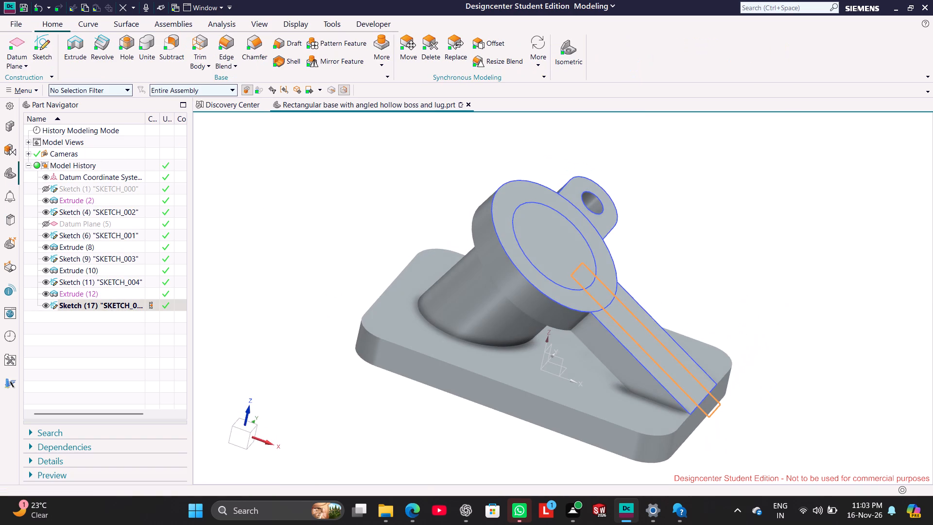
# Extrude the rectangle sketch with start limit Until Next, end distance 0 mm and Boolean None.
pyautogui.rightClick(113, 304)
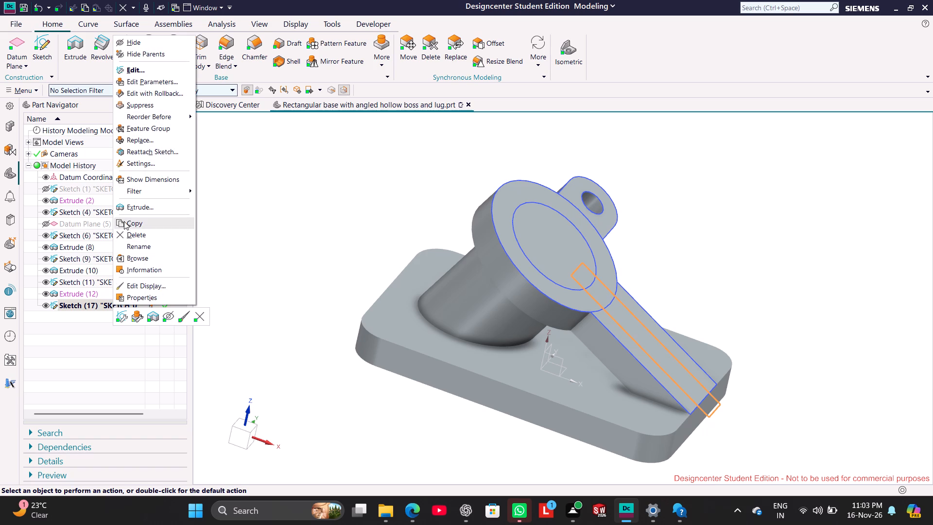
pyautogui.click(137, 210)
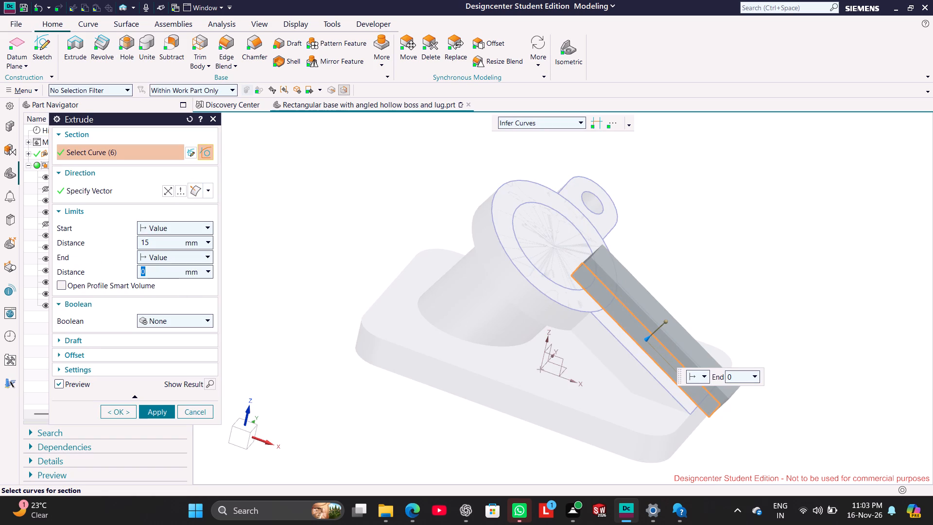
pyautogui.click(185, 230)
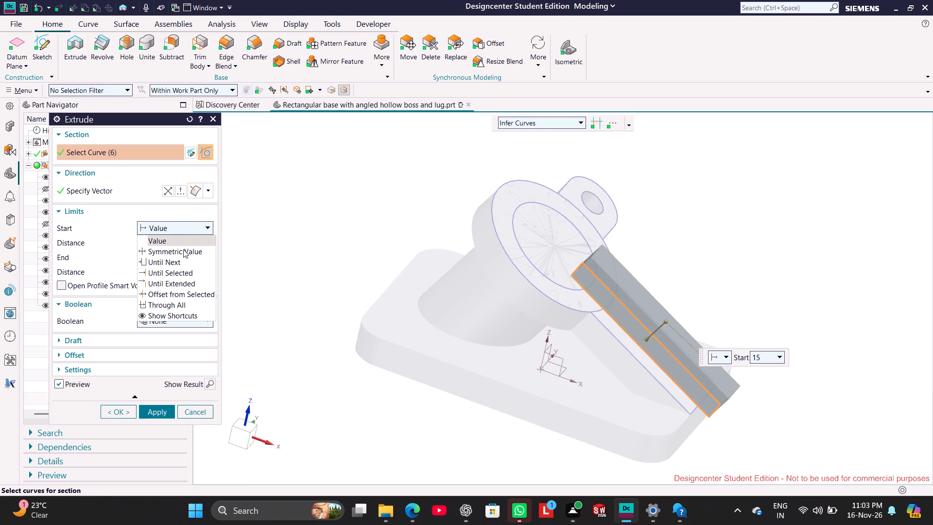
pyautogui.click(185, 260)
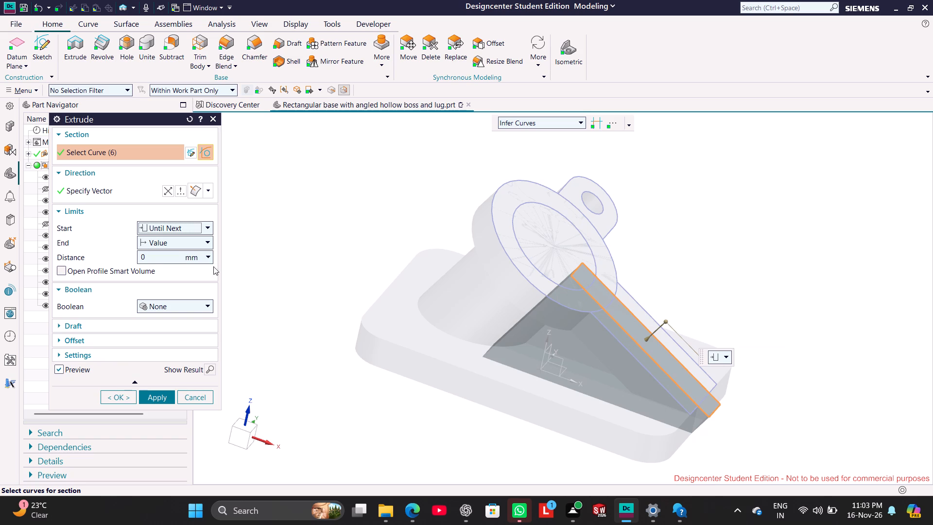
pyautogui.click(160, 395)
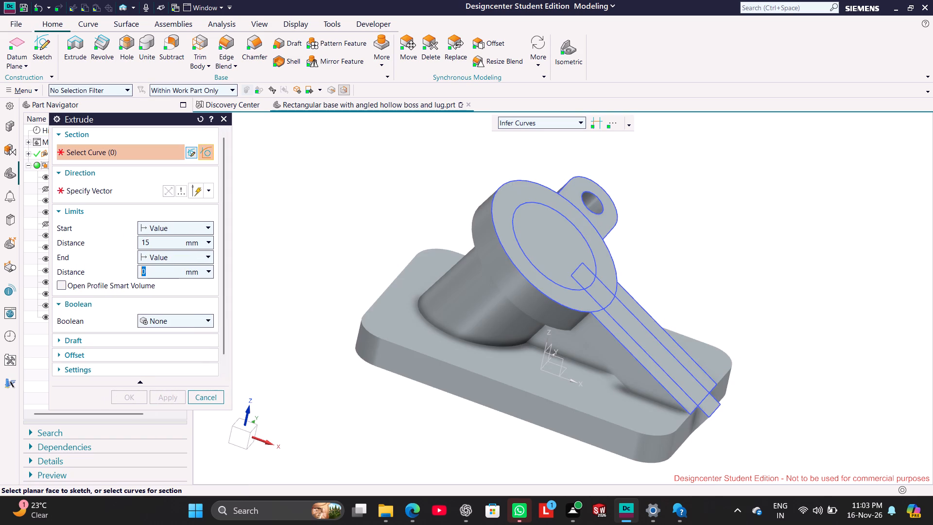
pyautogui.click(363, 408)
pyautogui.moveTo(394, 425); pyautogui.dragTo(408, 362, button='middle')
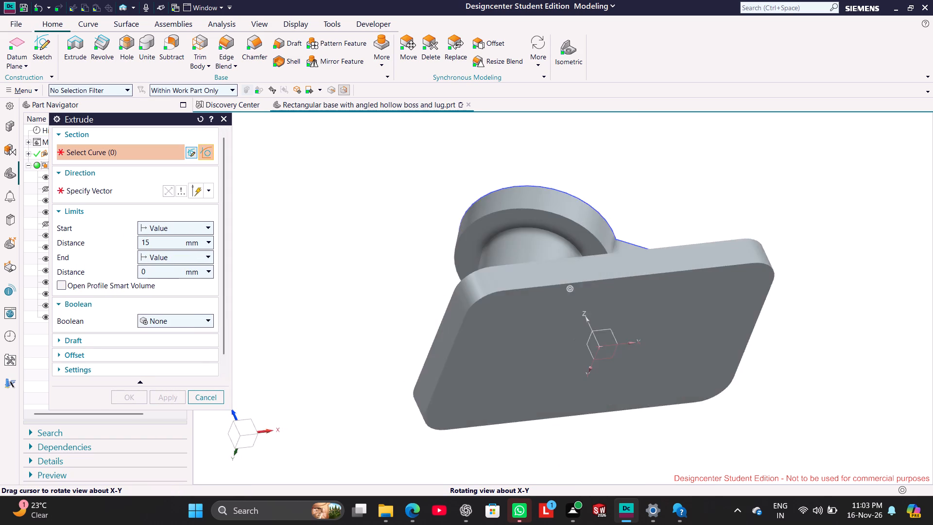
# Discard the empty Extrude and reopen the rib's 15 mm wide rectangle sketch, SKETCH_005, for editing.
pyautogui.moveTo(408, 362); pyautogui.dragTo(374, 419, button='middle')
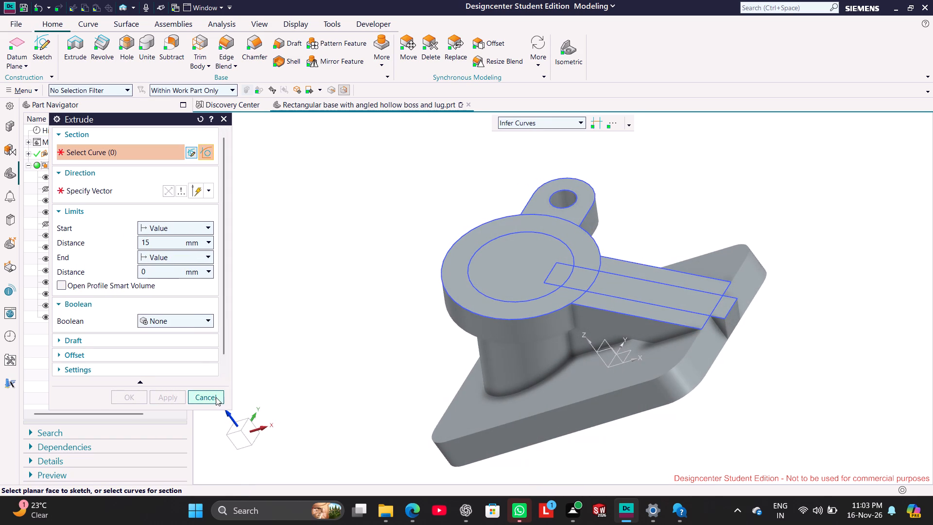
pyautogui.click(216, 396)
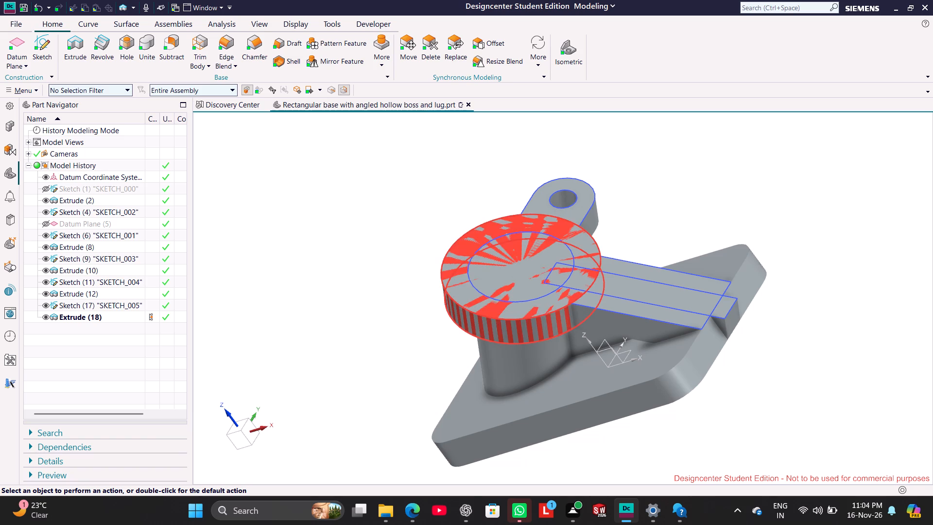
pyautogui.rightClick(103, 308)
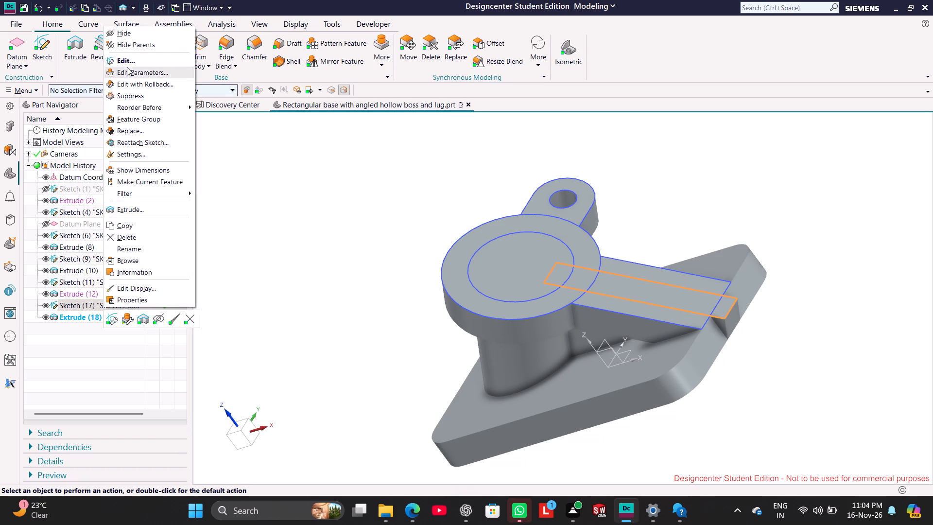
pyautogui.click(126, 64)
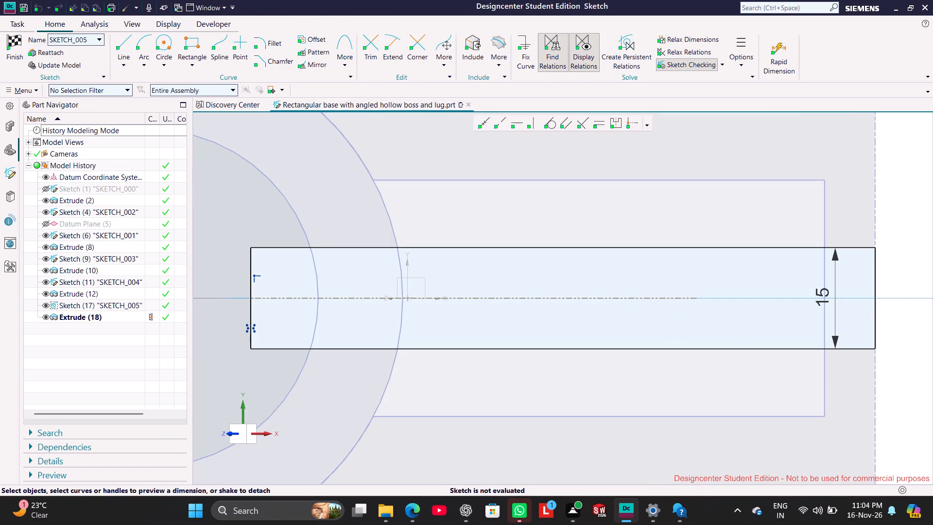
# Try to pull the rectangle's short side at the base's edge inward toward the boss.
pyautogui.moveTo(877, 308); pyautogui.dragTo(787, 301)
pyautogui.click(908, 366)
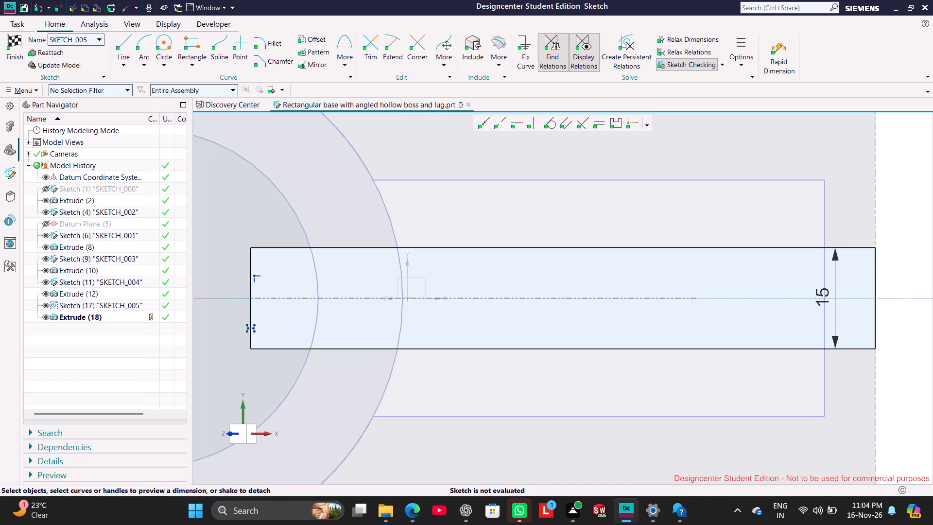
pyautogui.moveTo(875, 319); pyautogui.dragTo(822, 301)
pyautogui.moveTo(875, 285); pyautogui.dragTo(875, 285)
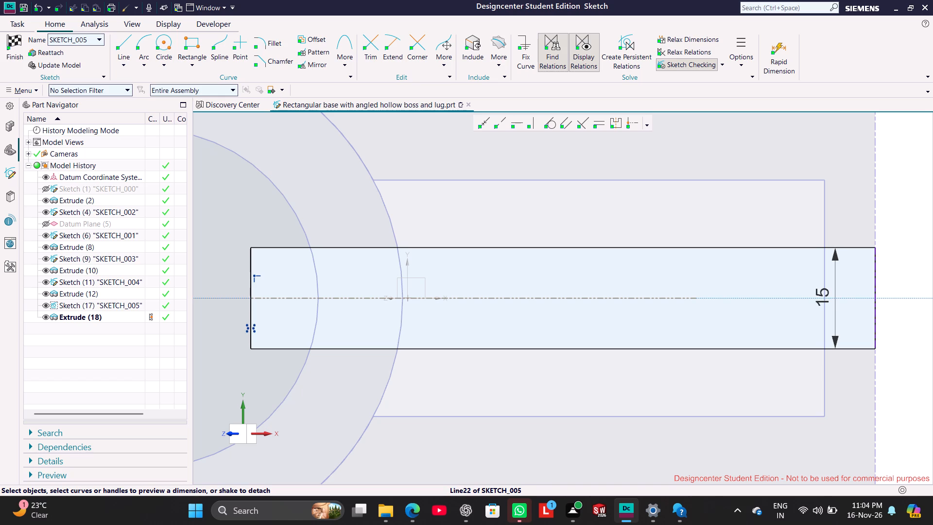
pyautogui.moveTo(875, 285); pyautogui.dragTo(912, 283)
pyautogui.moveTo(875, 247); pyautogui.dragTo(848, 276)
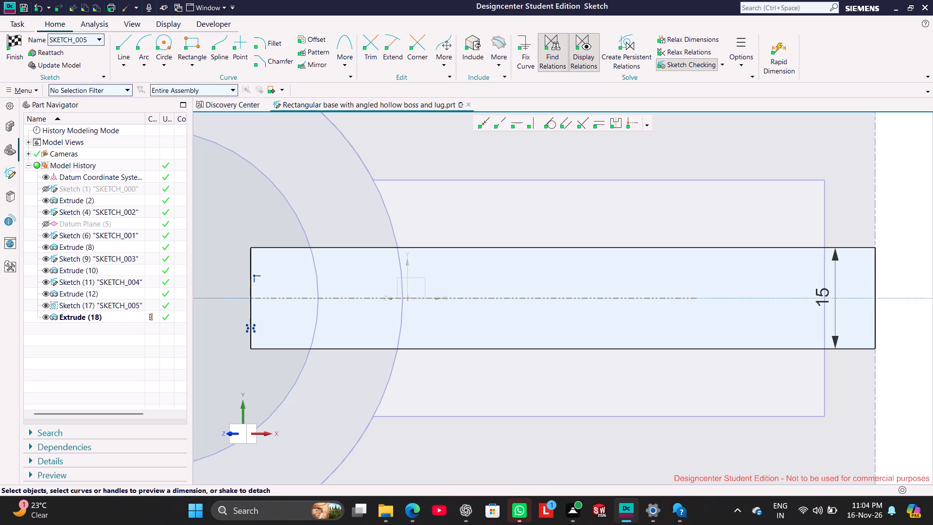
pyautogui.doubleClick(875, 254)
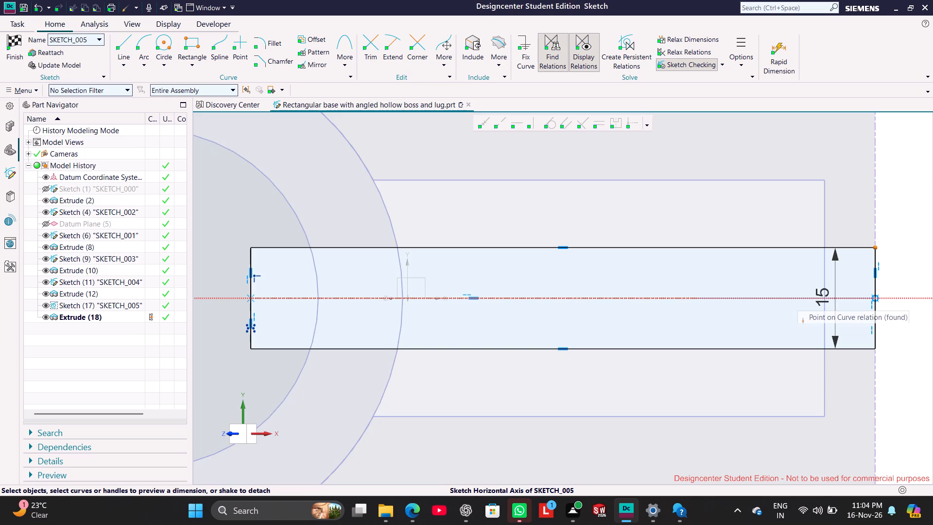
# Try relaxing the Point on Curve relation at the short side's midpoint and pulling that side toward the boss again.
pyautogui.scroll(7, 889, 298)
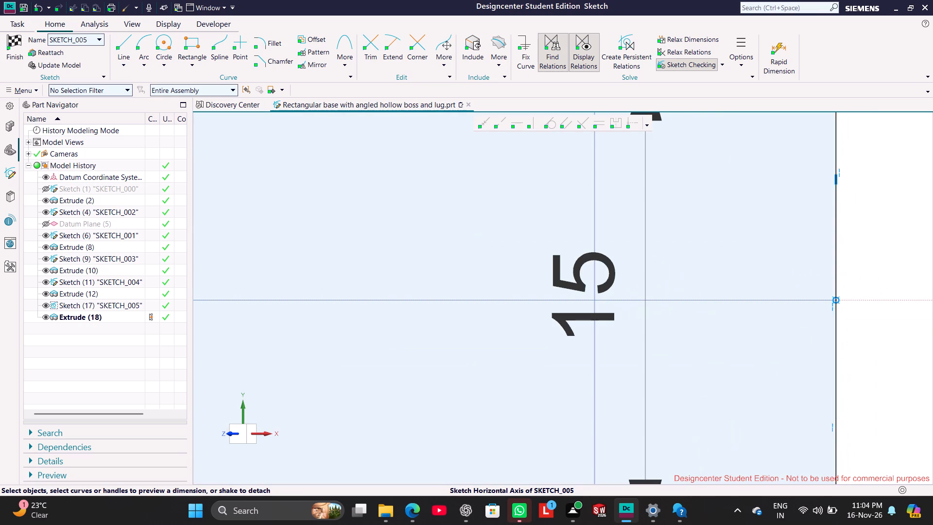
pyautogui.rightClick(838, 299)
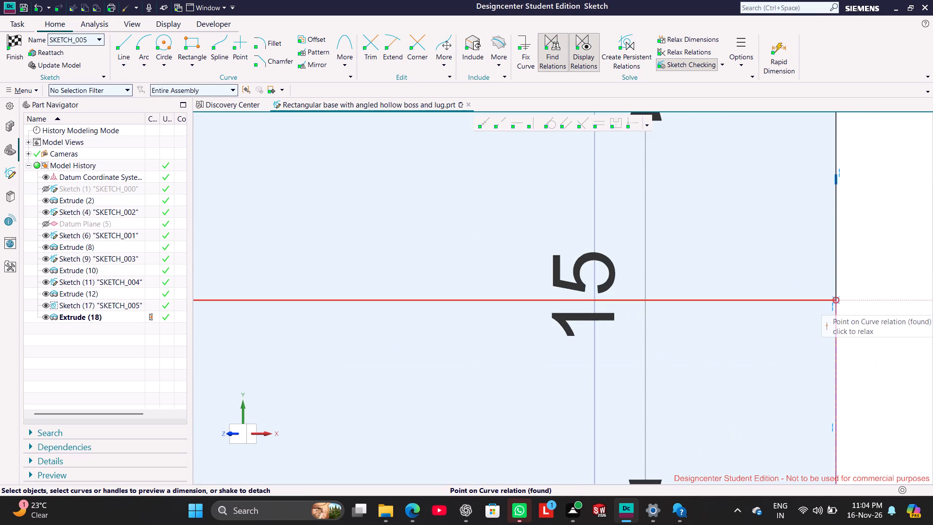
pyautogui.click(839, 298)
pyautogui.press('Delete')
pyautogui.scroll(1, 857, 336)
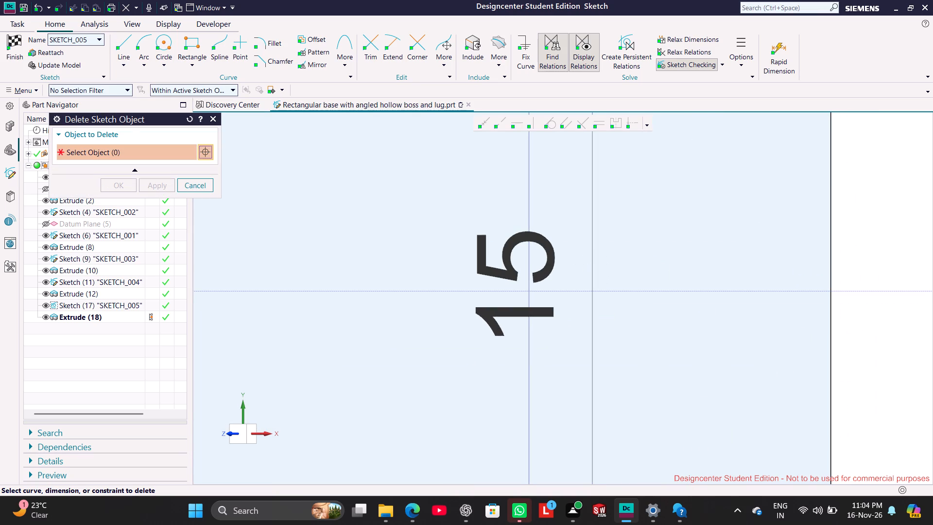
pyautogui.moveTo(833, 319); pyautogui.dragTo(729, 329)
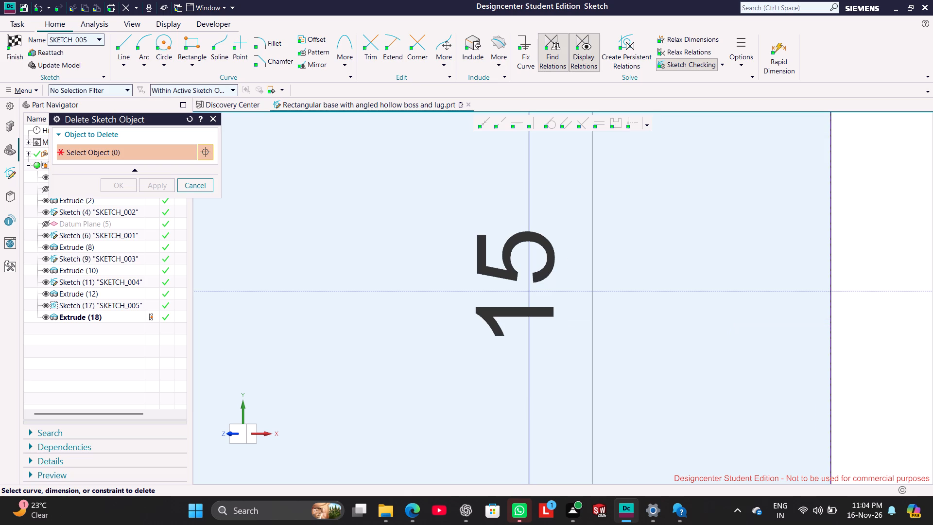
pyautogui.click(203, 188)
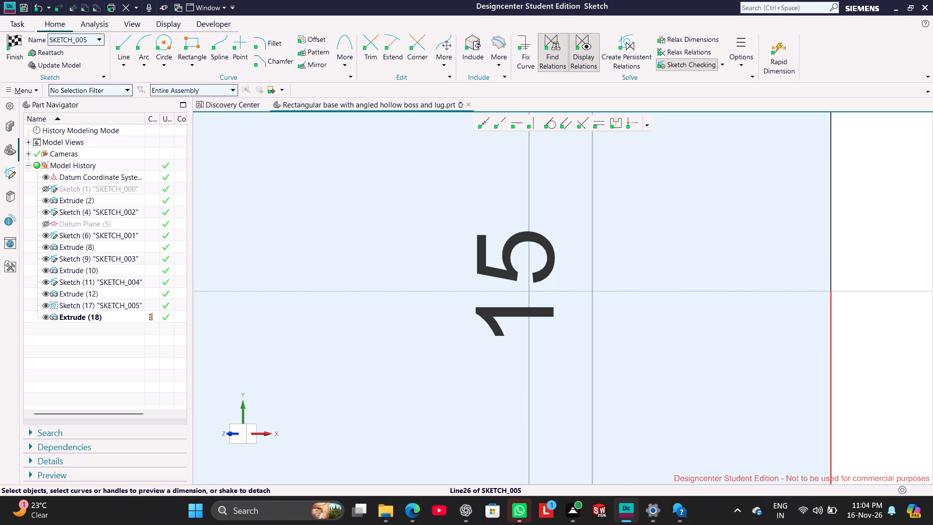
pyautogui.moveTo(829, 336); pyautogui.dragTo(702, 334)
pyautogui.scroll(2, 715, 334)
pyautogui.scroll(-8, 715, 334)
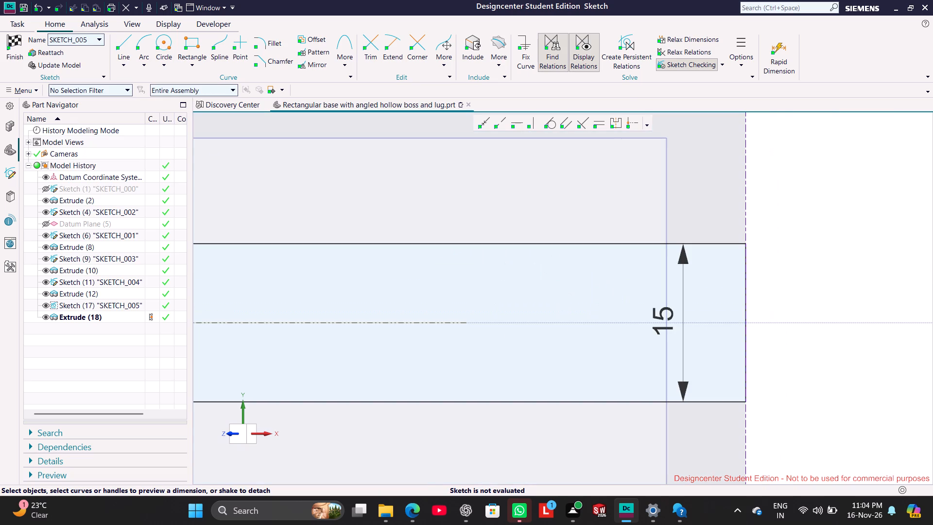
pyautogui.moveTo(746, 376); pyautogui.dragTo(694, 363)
# Delete both halves of the rectangle's short side at the base's edge.
pyautogui.click(742, 356)
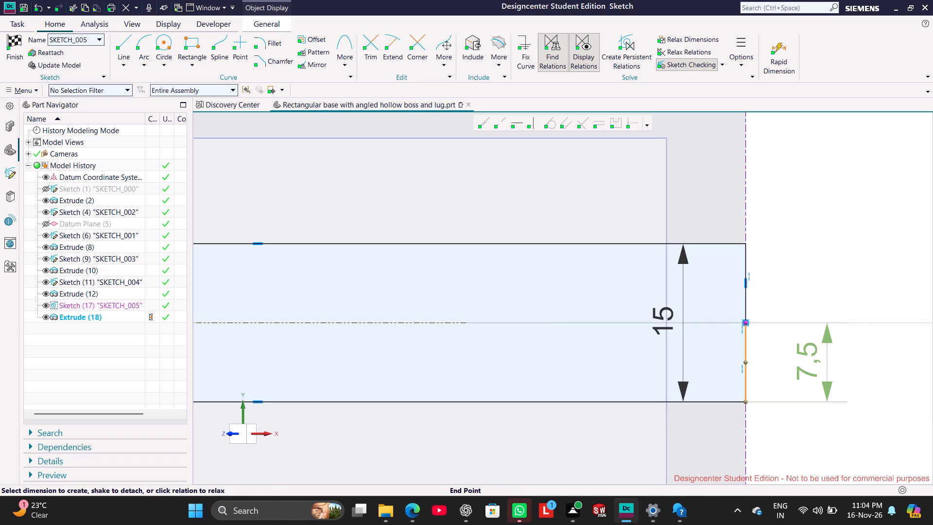
pyautogui.click(745, 282)
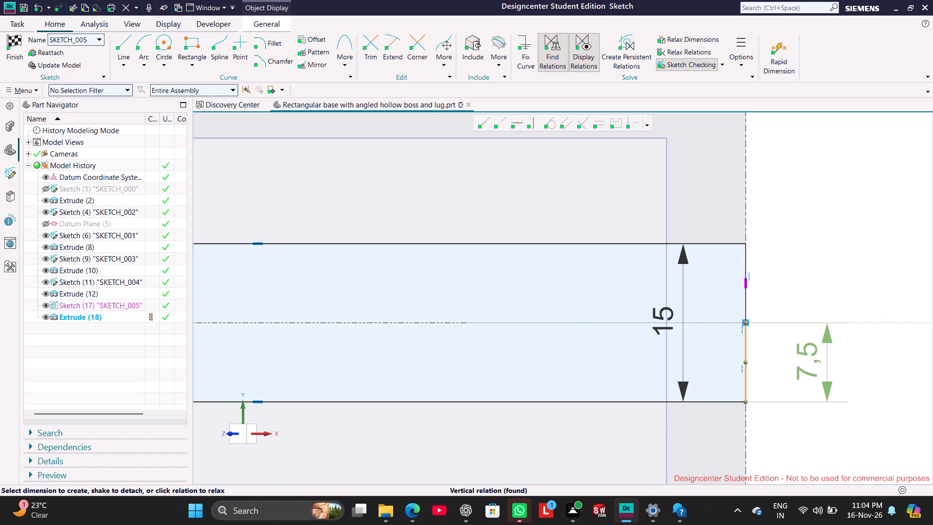
pyautogui.press('Delete')
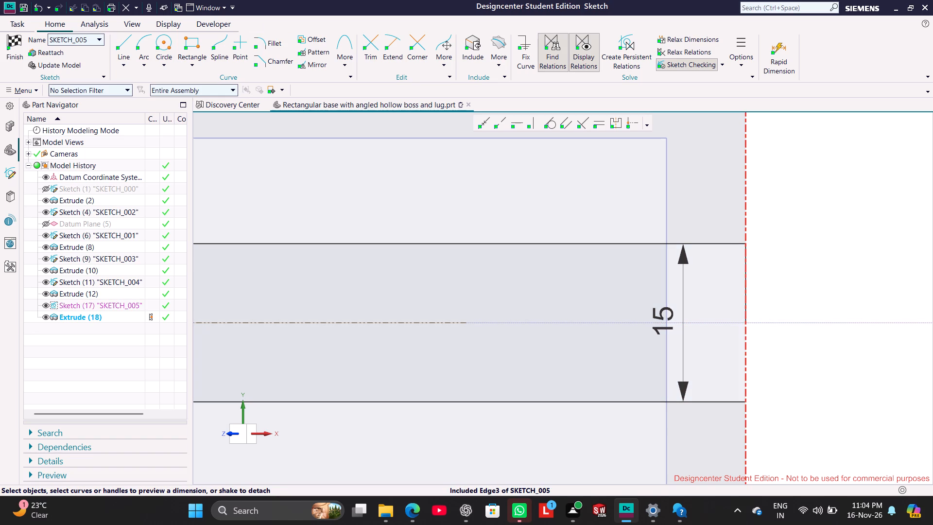
pyautogui.click(748, 297)
pyautogui.press('Delete')
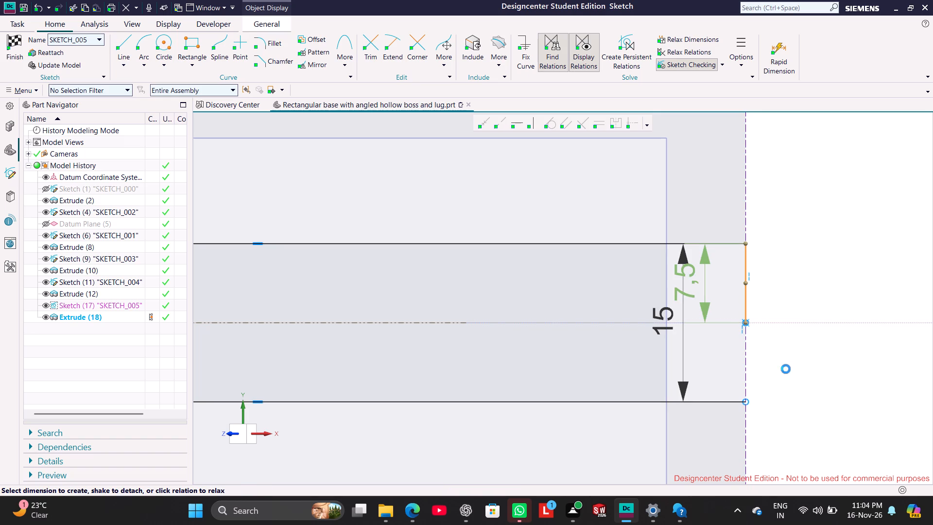
pyautogui.moveTo(742, 401); pyautogui.dragTo(715, 401)
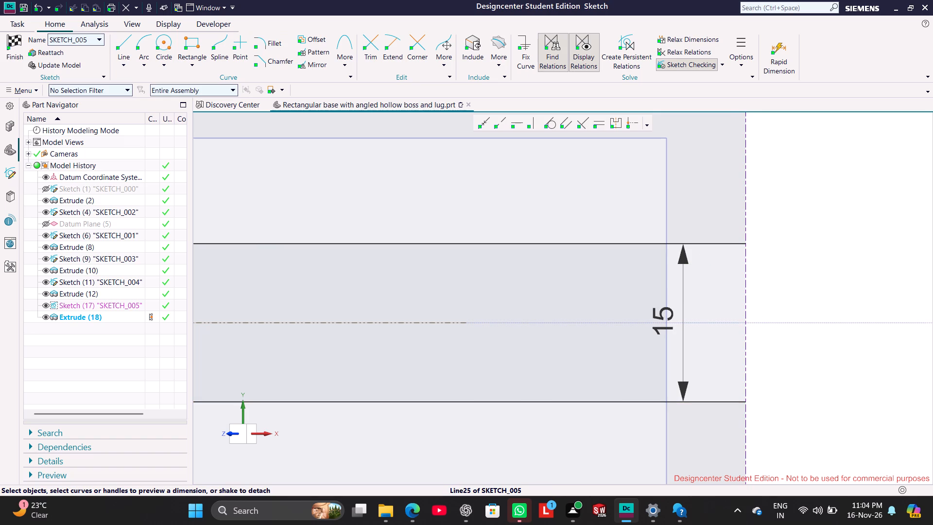
pyautogui.moveTo(715, 401); pyautogui.dragTo(658, 397)
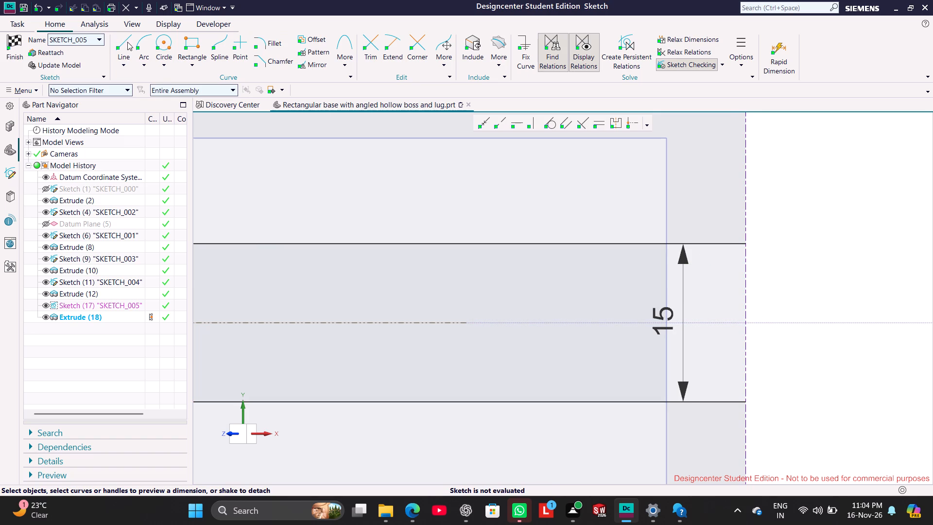
# Draw a vertical line between the rectangle's two long sides, slightly inside the arm's outer end.
pyautogui.click(125, 38)
pyautogui.click(639, 244)
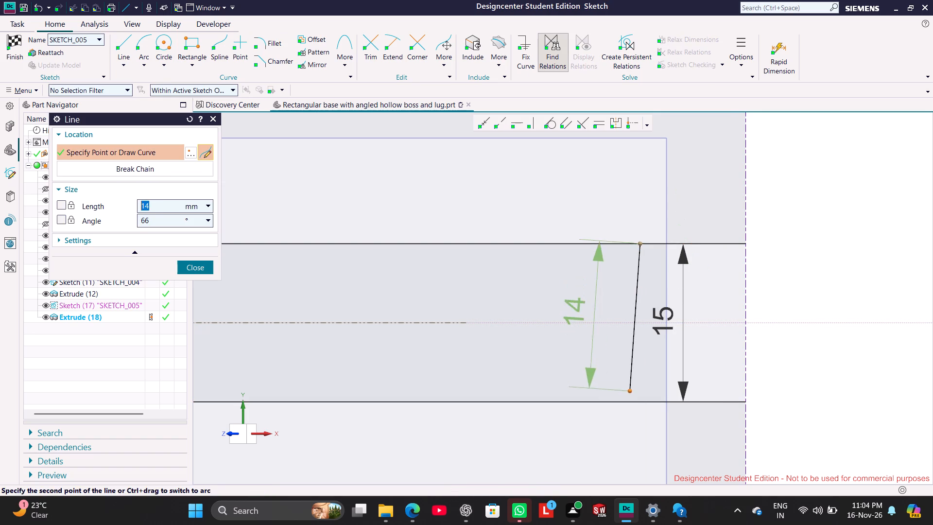
pyautogui.click(638, 401)
pyautogui.rightClick(798, 247)
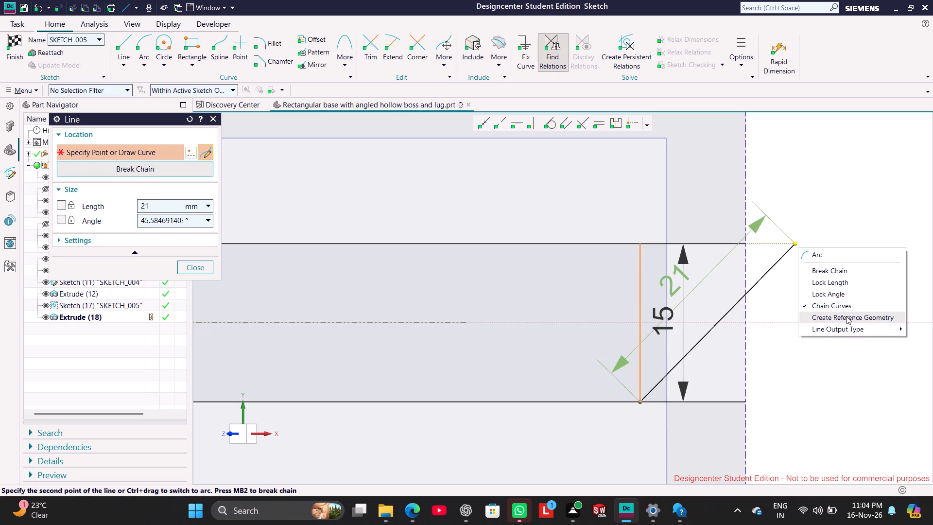
pyautogui.click(837, 270)
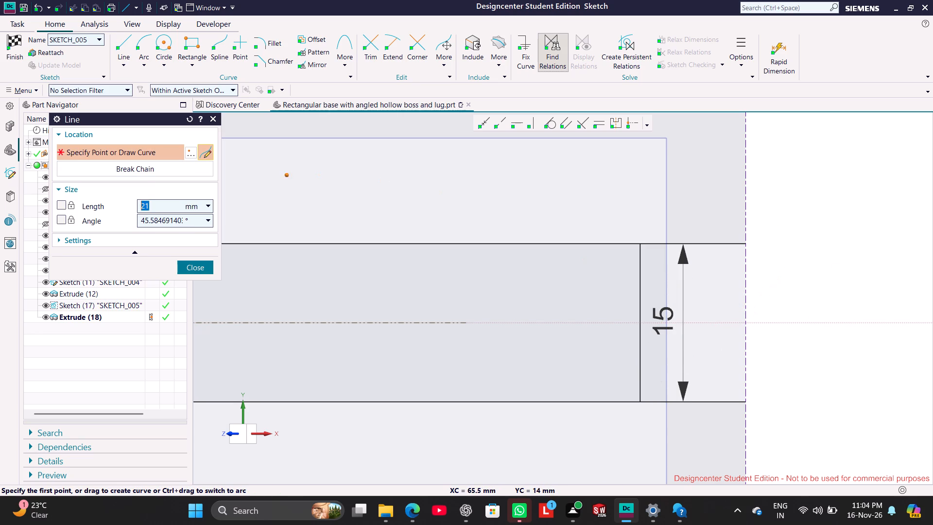
pyautogui.click(197, 268)
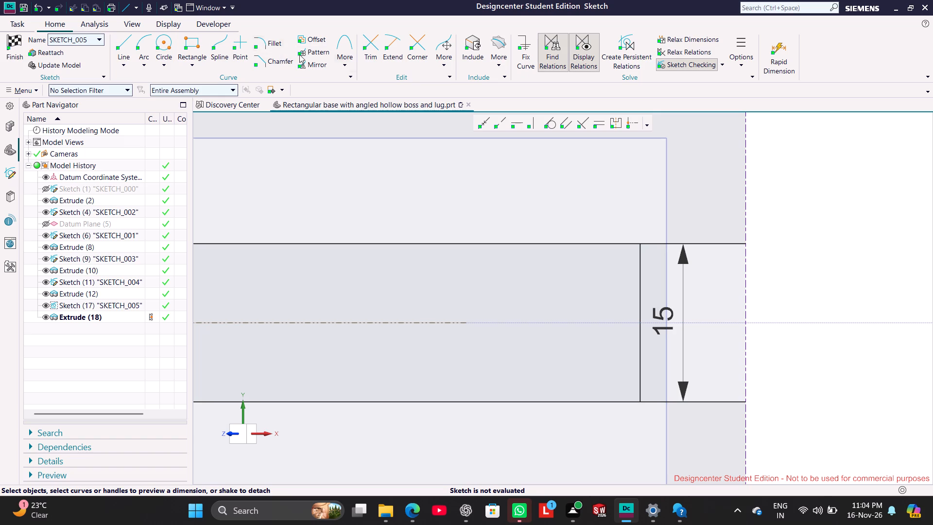
# Trim off both long sides where they extend past the new vertical line toward the base's edge.
pyautogui.click(366, 47)
pyautogui.moveTo(717, 420); pyautogui.dragTo(720, 264)
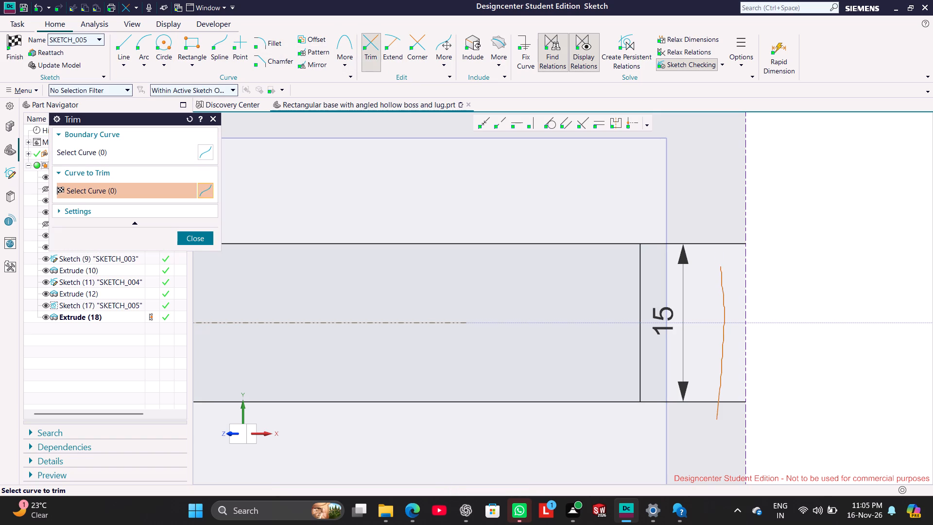
pyautogui.moveTo(720, 264); pyautogui.dragTo(718, 228)
pyautogui.click(208, 239)
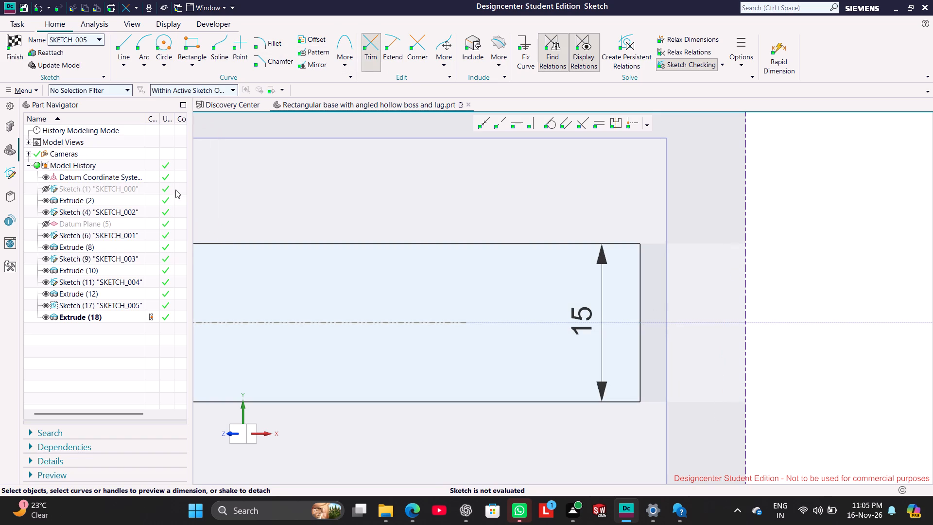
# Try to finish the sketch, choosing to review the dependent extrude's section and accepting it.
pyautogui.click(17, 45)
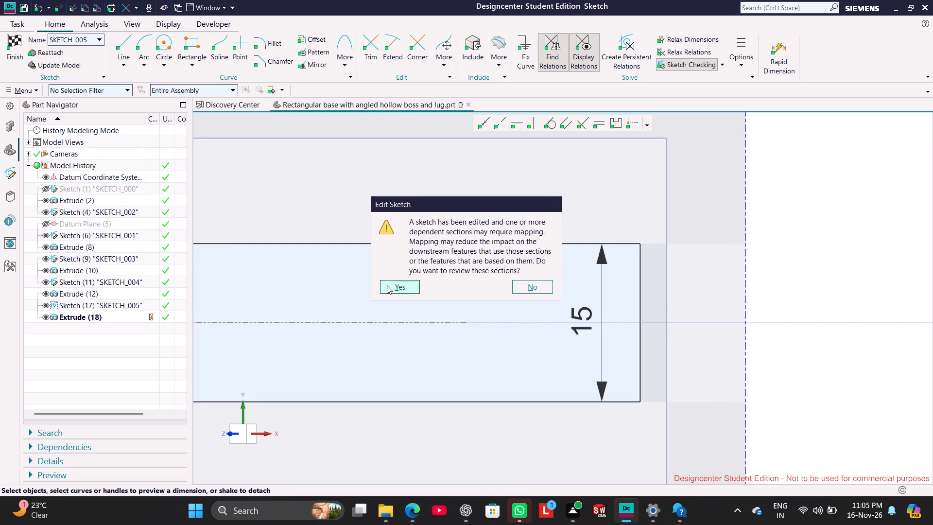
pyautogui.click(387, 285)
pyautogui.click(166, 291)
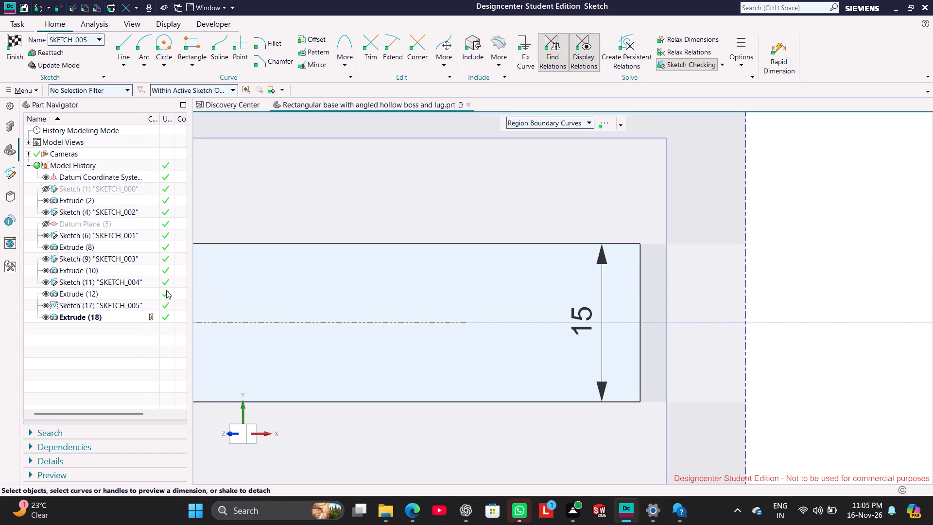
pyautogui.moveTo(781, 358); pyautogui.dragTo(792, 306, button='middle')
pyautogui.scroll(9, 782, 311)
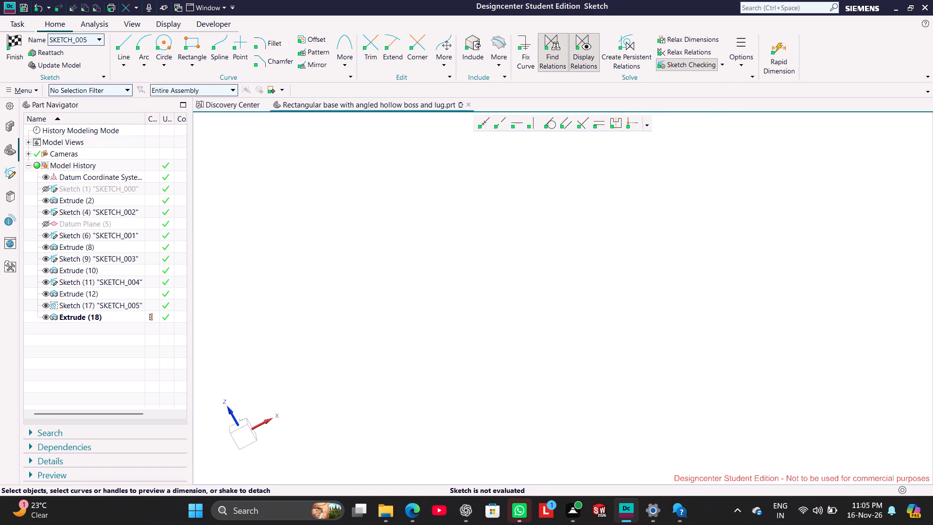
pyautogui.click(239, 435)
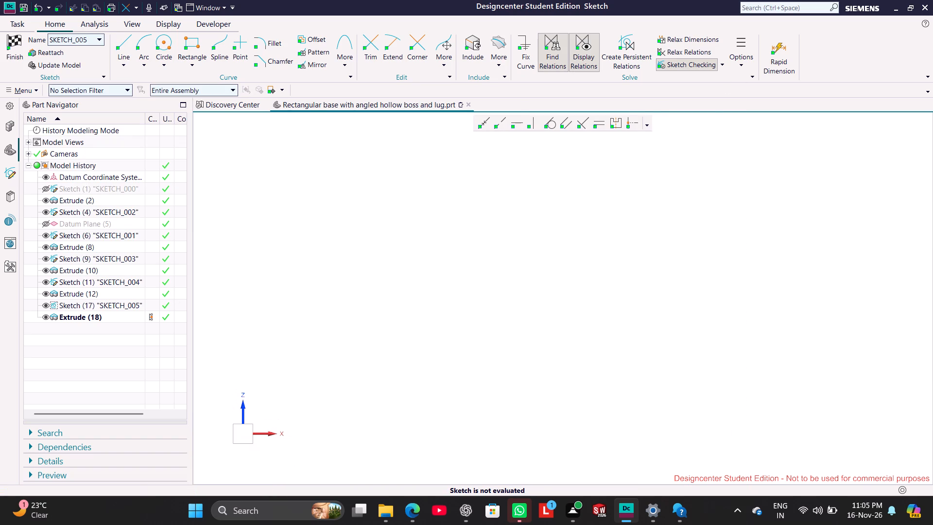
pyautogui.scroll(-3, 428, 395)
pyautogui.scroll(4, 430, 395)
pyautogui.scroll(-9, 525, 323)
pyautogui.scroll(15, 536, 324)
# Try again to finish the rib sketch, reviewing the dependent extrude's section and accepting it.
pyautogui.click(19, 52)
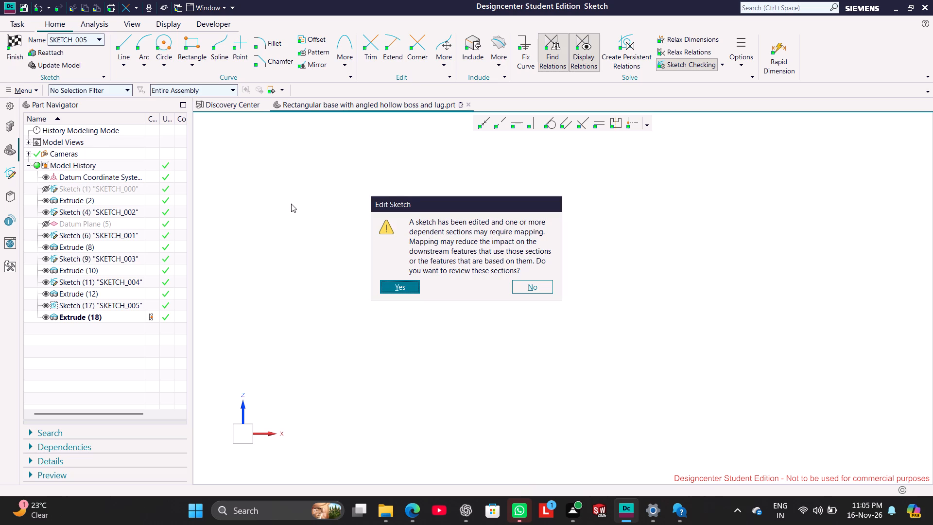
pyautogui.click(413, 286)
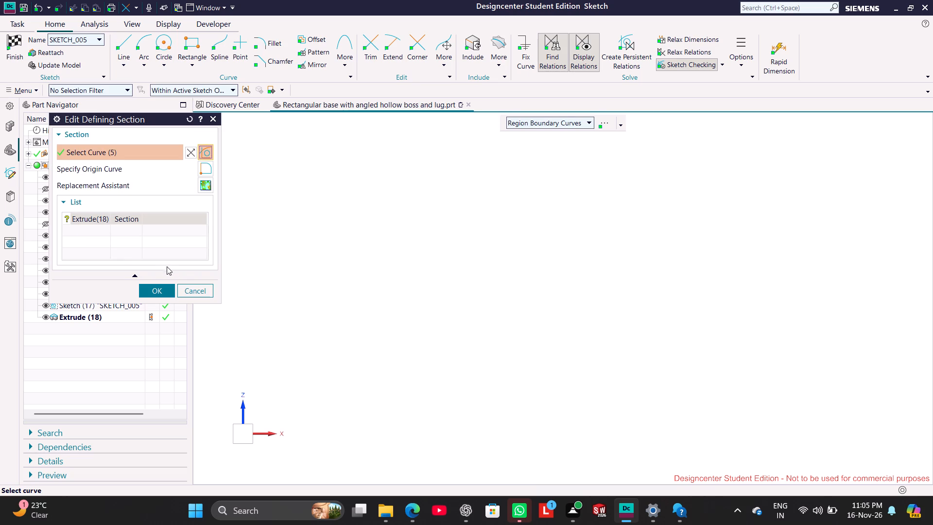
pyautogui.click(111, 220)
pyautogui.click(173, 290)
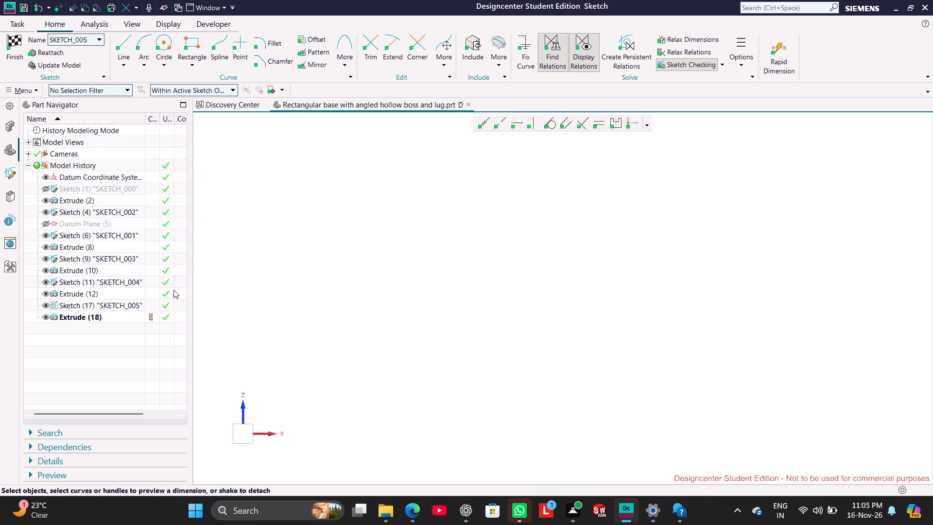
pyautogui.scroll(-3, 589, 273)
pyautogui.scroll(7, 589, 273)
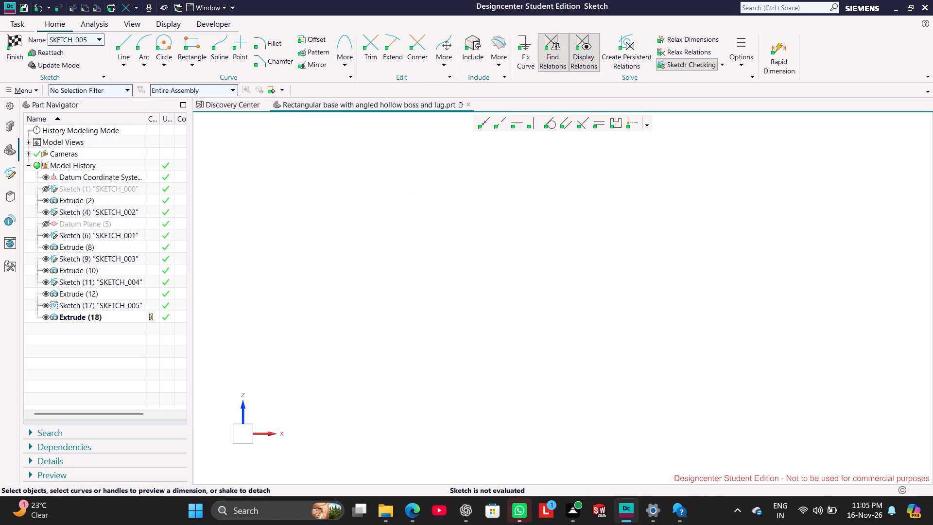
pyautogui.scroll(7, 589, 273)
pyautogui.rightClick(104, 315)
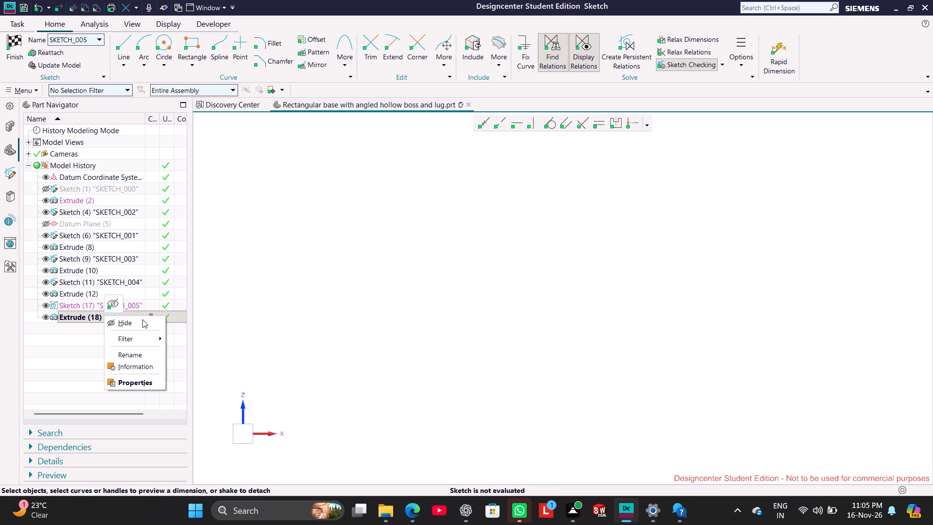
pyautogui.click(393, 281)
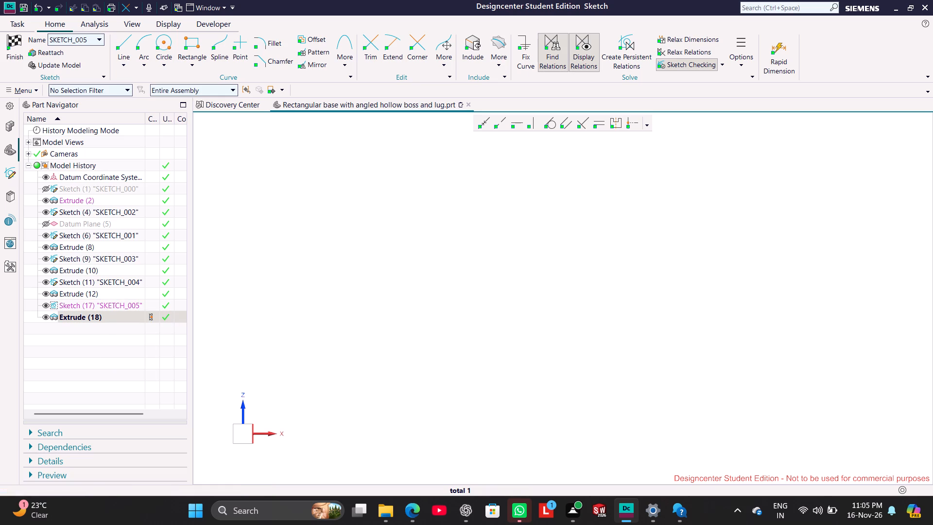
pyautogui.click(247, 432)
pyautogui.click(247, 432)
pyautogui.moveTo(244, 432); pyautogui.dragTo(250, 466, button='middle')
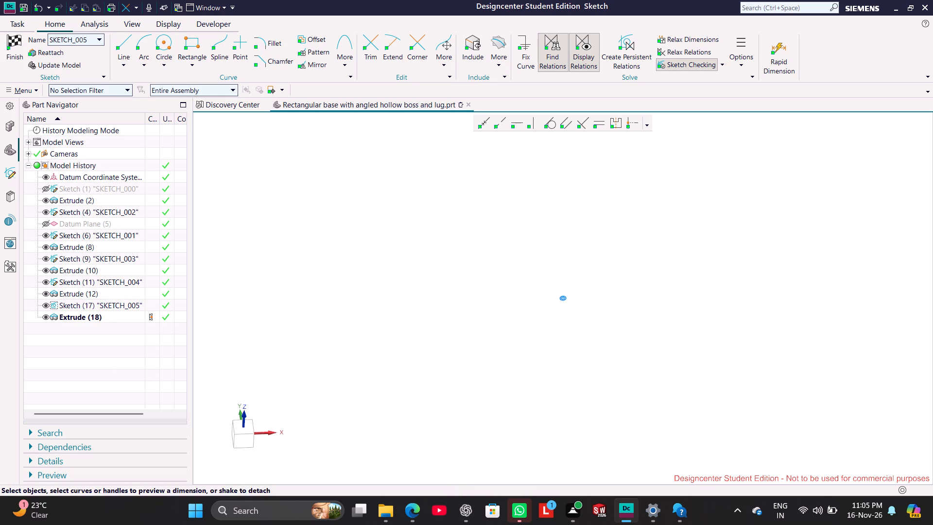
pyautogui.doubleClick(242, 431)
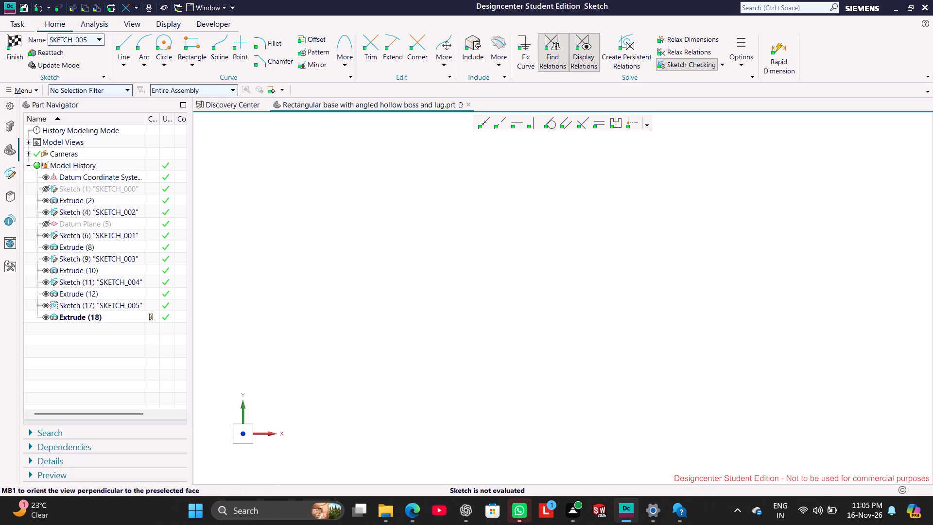
# Undo the recent edits to the rib sketch, step by step, back to its original rectangle.
pyautogui.click(37, 6)
pyautogui.click(37, 5)
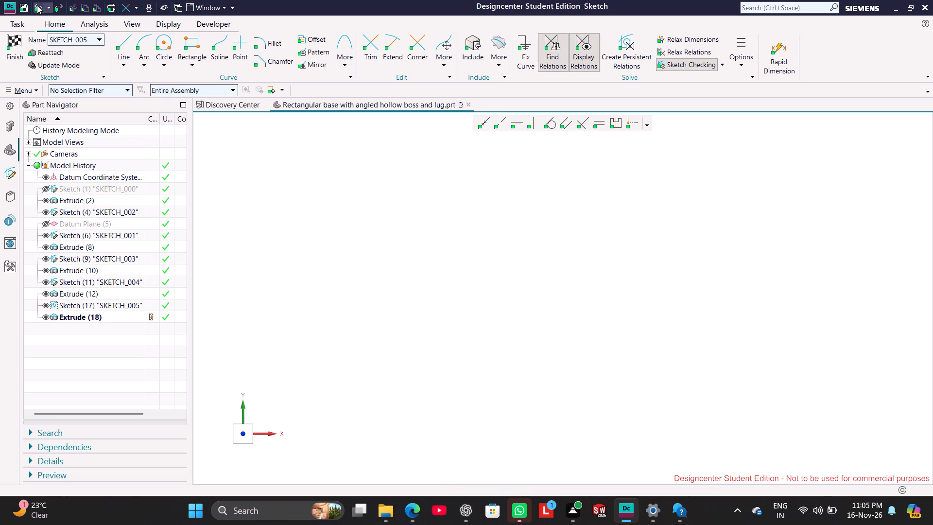
pyautogui.click(37, 5)
pyautogui.click(36, 8)
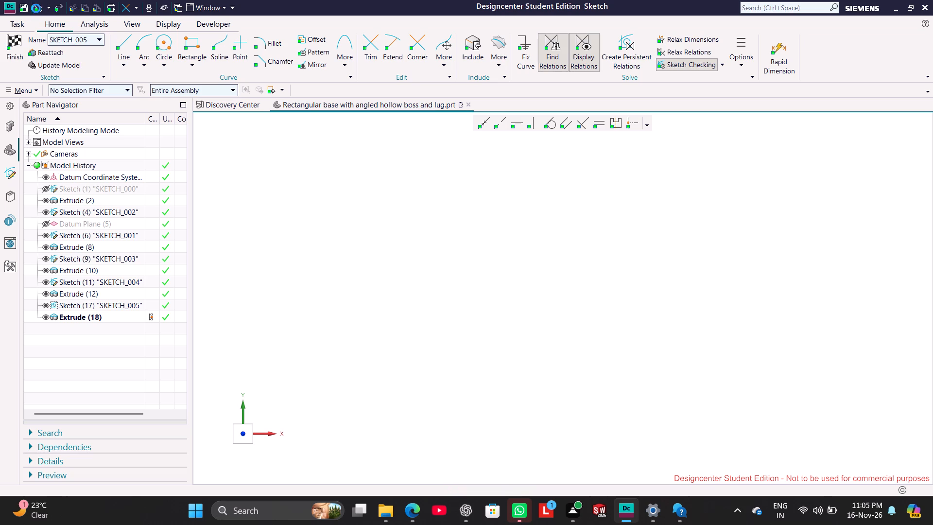
pyautogui.click(36, 8)
pyautogui.click(36, 8)
pyautogui.click(36, 8)
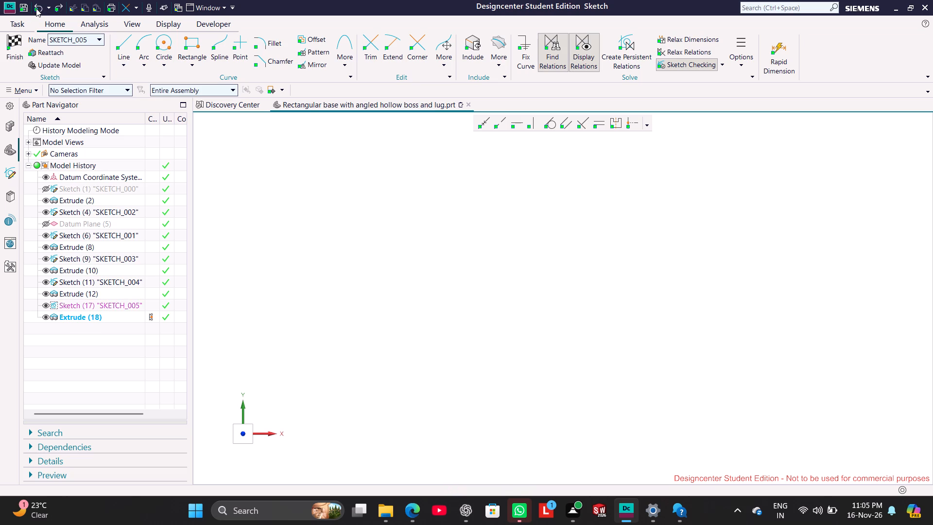
pyautogui.click(36, 8)
pyautogui.click(36, 8)
# Finish the rib sketch and return to the solid model.
pyautogui.scroll(3, 435, 291)
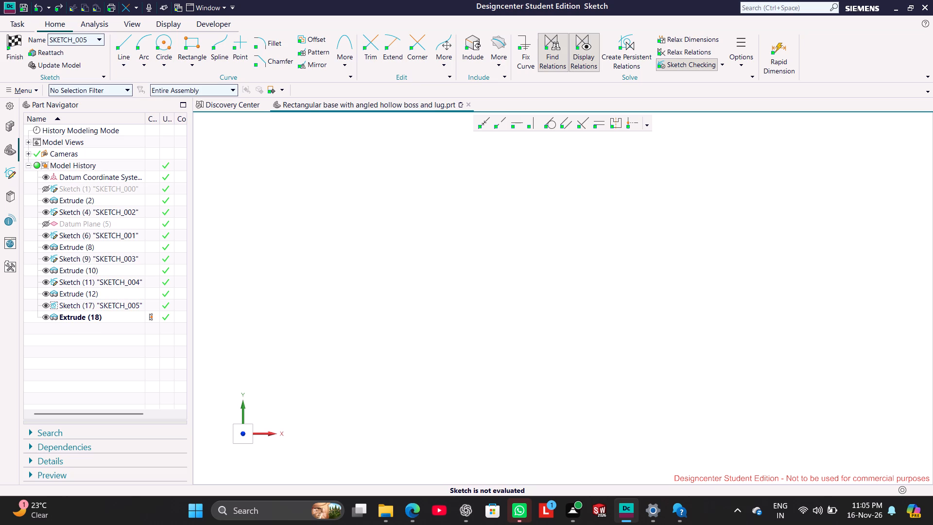
pyautogui.scroll(-9, 509, 264)
pyautogui.click(8, 53)
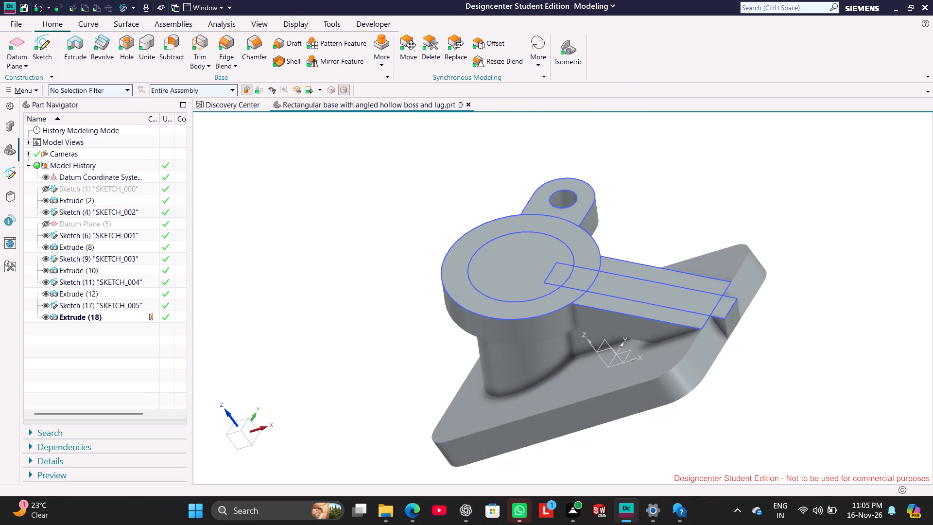
pyautogui.click(346, 282)
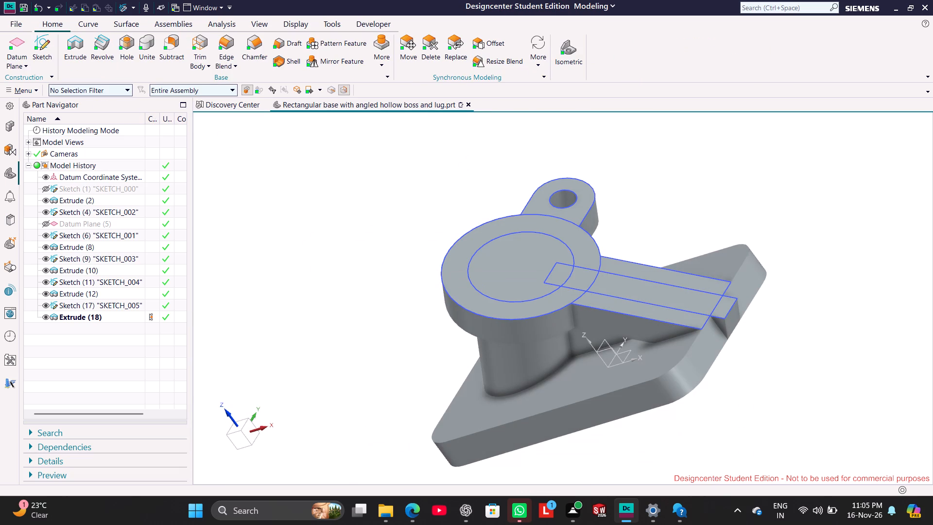
# Open the rib's rectangular profile sketch, SKETCH_005, for editing.
pyautogui.rightClick(115, 318)
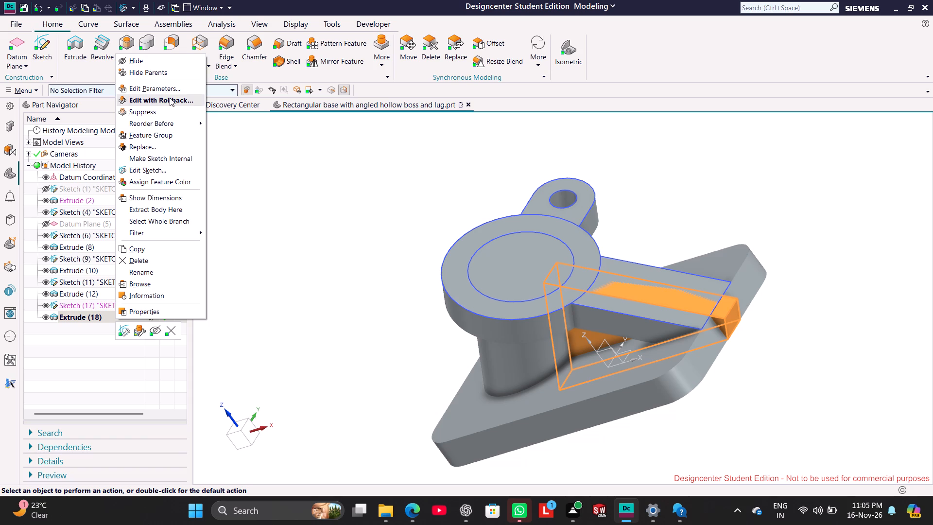
pyautogui.click(289, 182)
pyautogui.rightClick(109, 305)
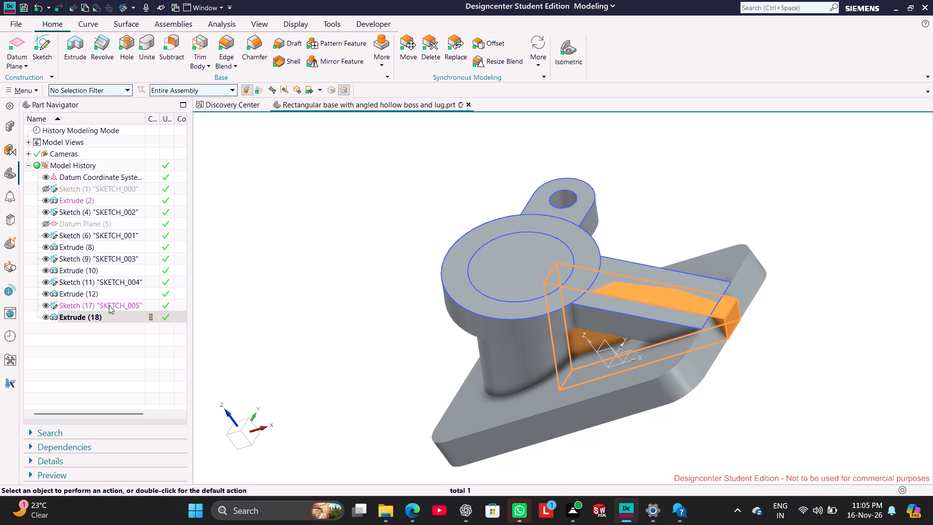
pyautogui.click(156, 61)
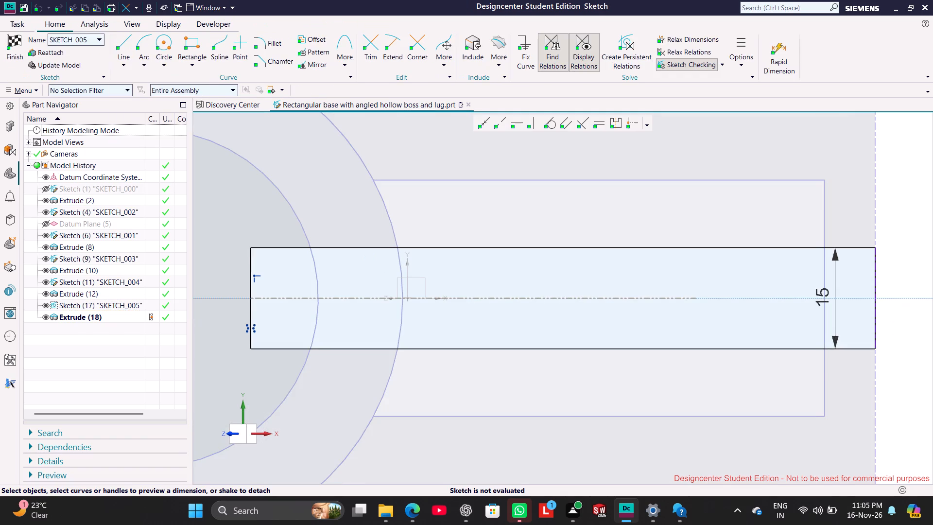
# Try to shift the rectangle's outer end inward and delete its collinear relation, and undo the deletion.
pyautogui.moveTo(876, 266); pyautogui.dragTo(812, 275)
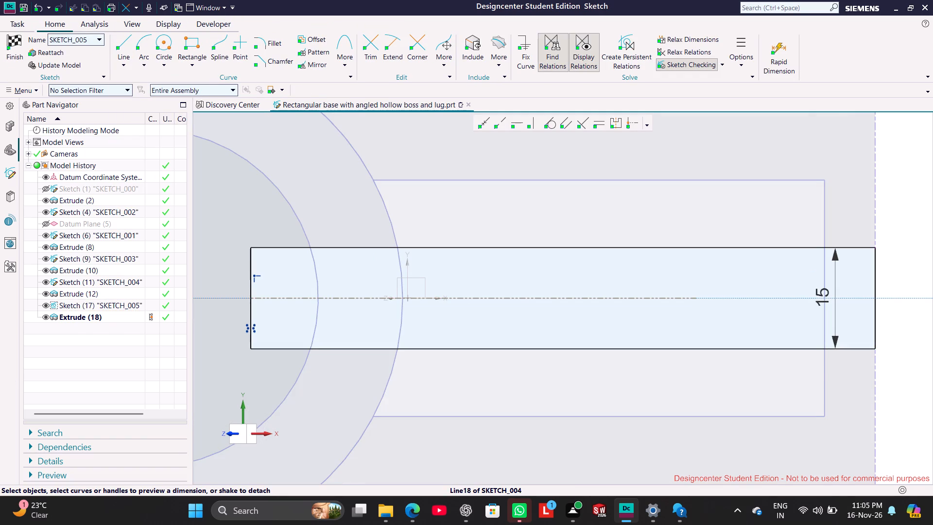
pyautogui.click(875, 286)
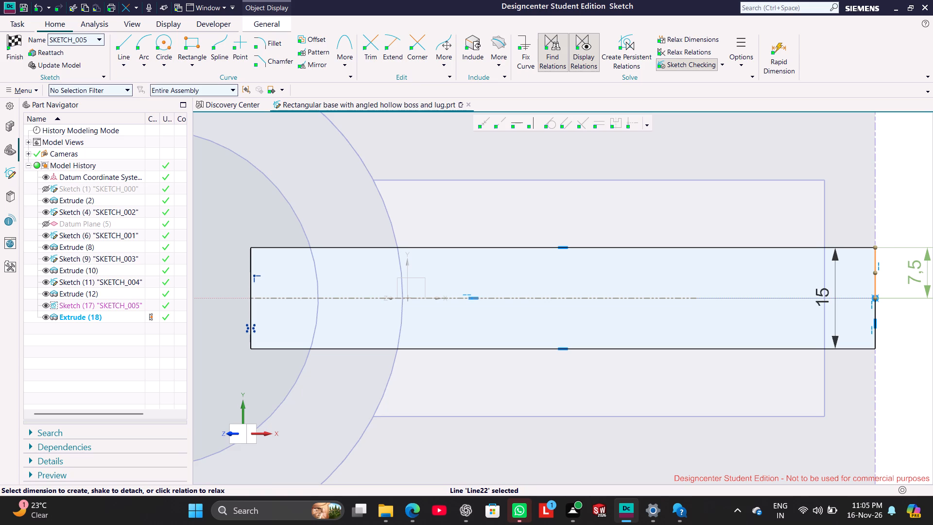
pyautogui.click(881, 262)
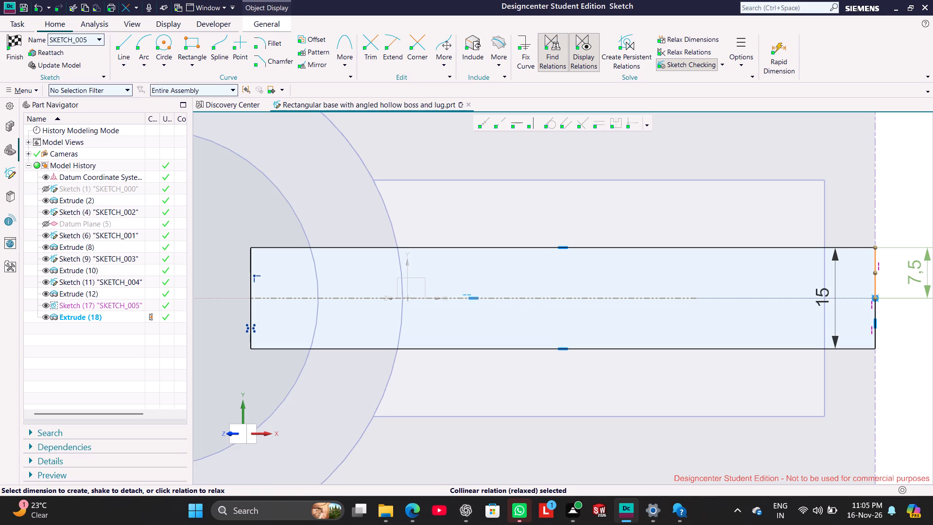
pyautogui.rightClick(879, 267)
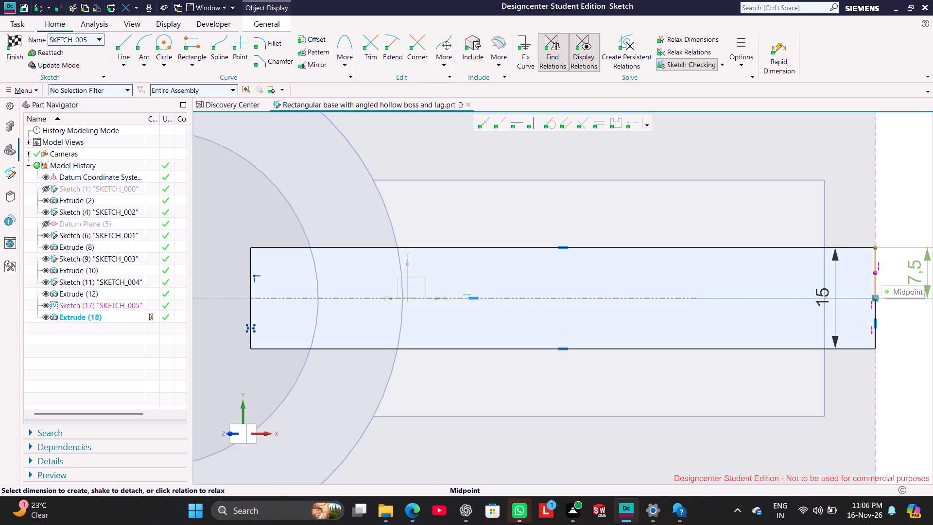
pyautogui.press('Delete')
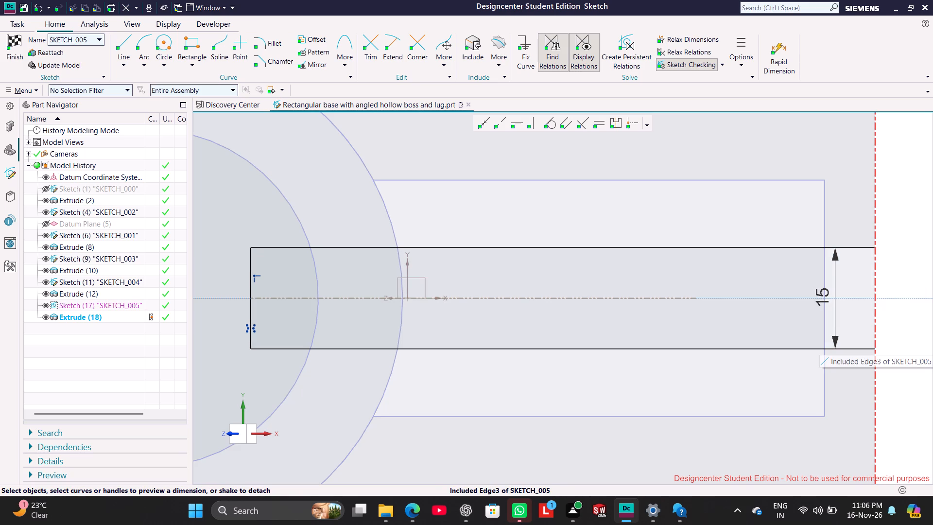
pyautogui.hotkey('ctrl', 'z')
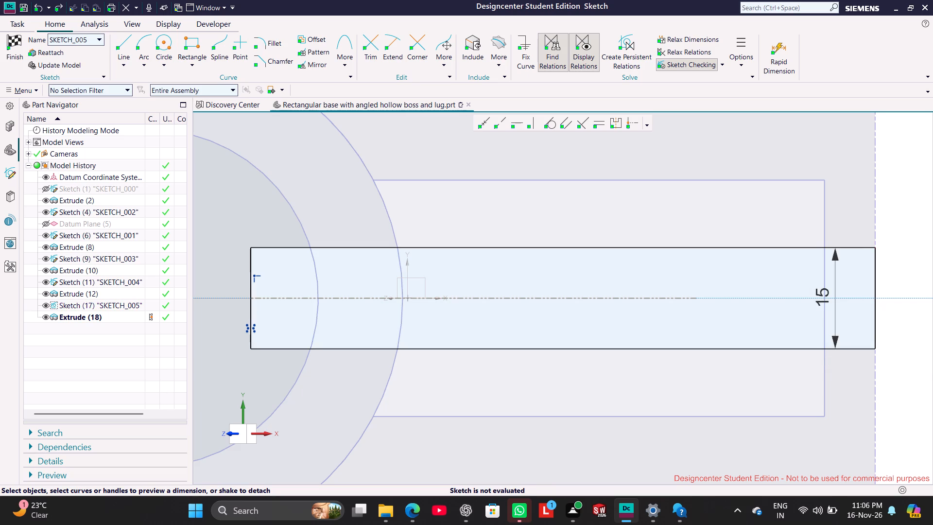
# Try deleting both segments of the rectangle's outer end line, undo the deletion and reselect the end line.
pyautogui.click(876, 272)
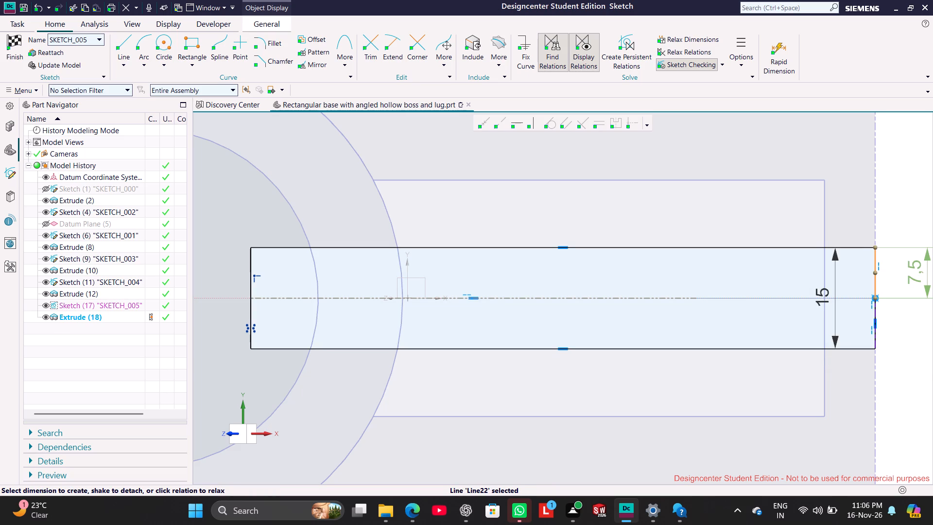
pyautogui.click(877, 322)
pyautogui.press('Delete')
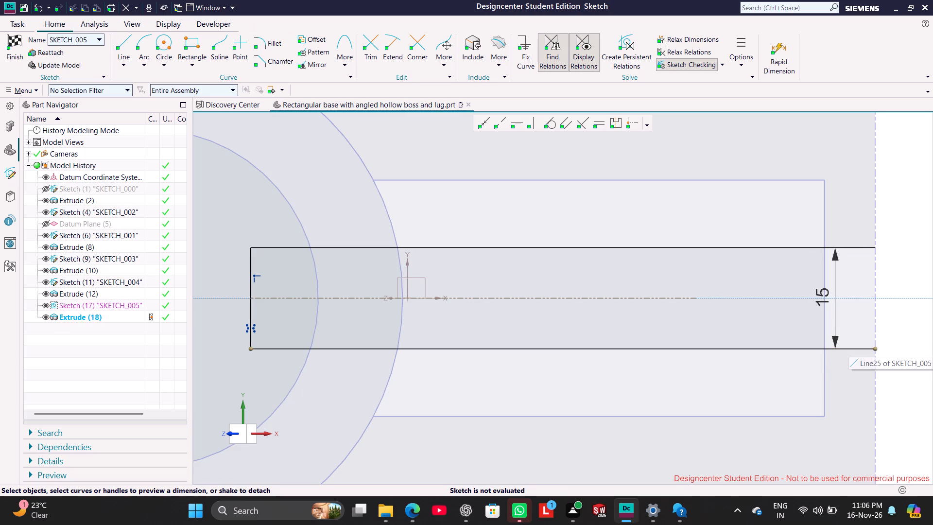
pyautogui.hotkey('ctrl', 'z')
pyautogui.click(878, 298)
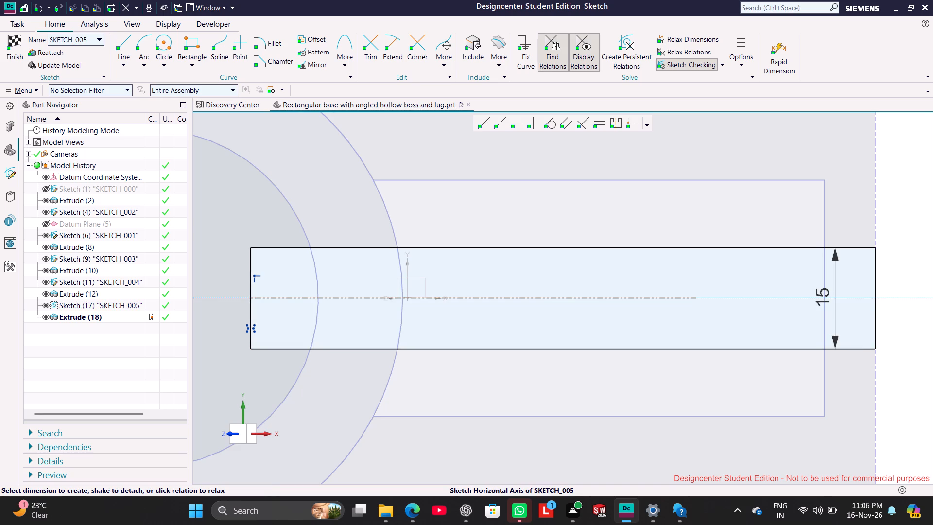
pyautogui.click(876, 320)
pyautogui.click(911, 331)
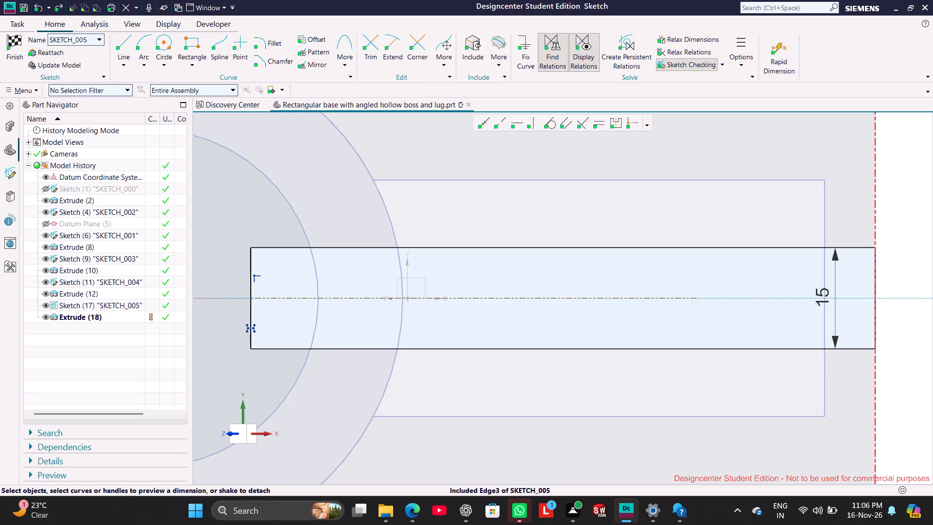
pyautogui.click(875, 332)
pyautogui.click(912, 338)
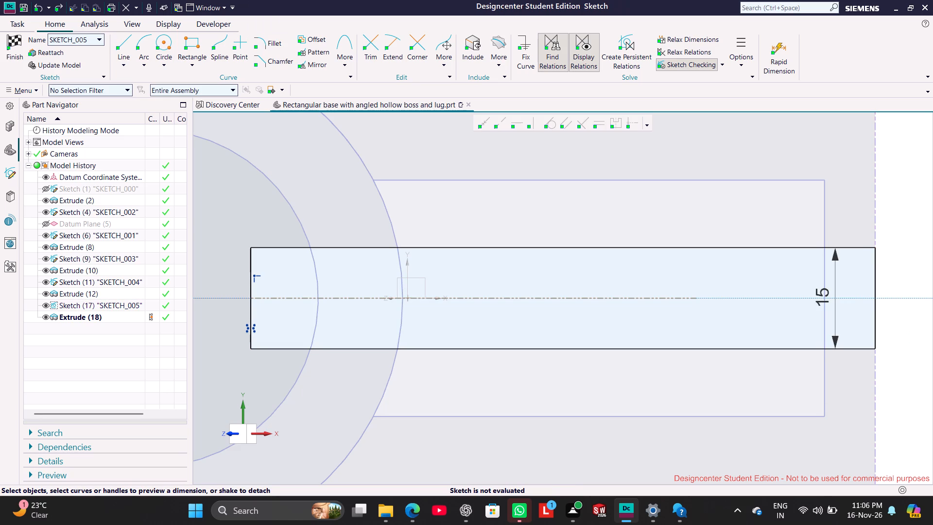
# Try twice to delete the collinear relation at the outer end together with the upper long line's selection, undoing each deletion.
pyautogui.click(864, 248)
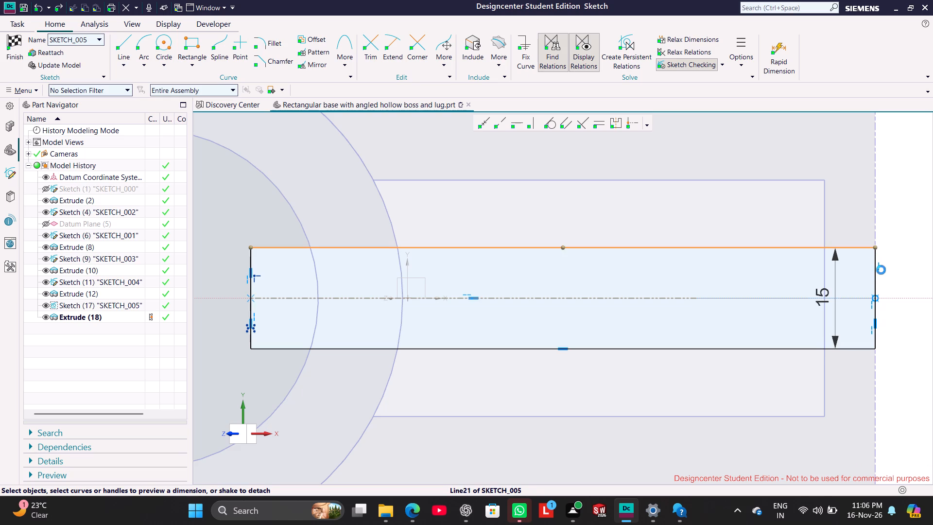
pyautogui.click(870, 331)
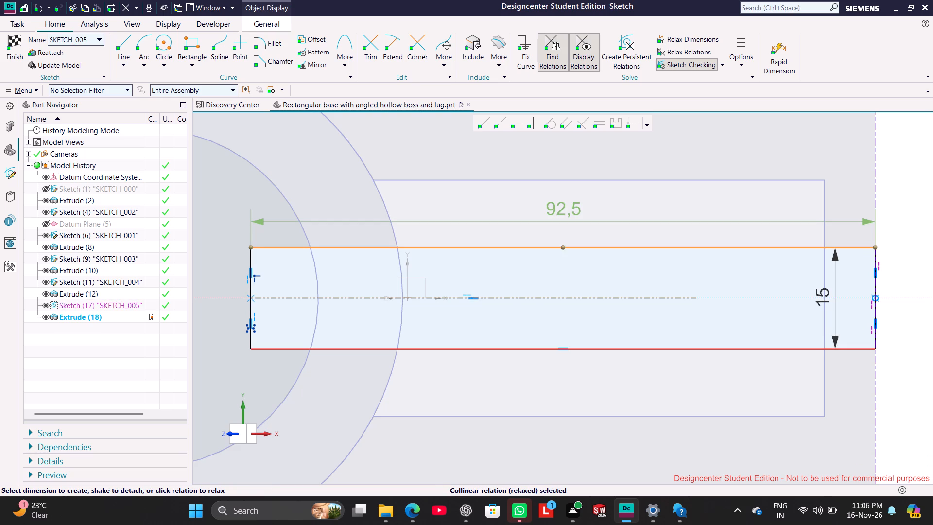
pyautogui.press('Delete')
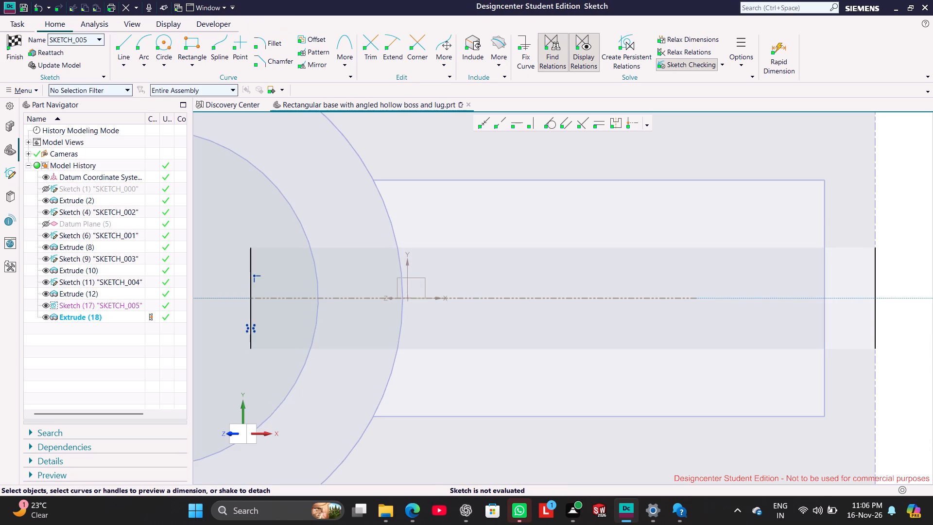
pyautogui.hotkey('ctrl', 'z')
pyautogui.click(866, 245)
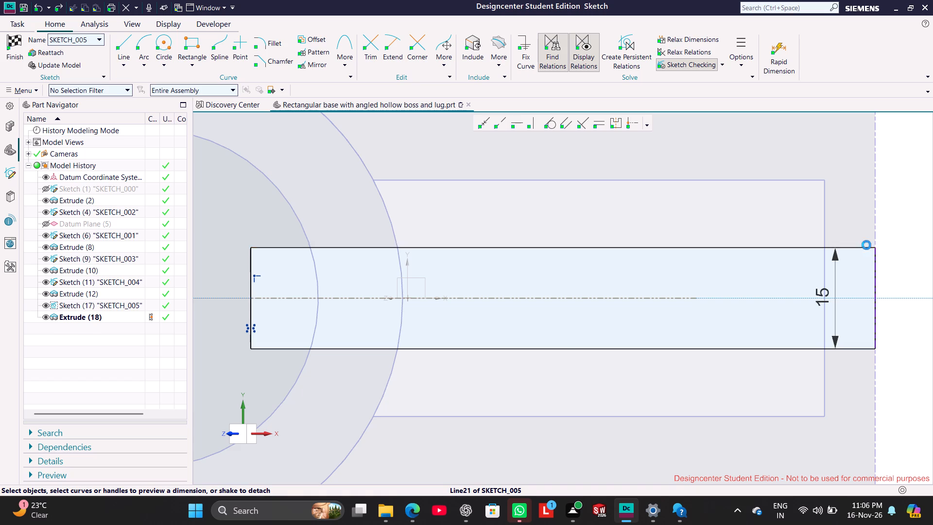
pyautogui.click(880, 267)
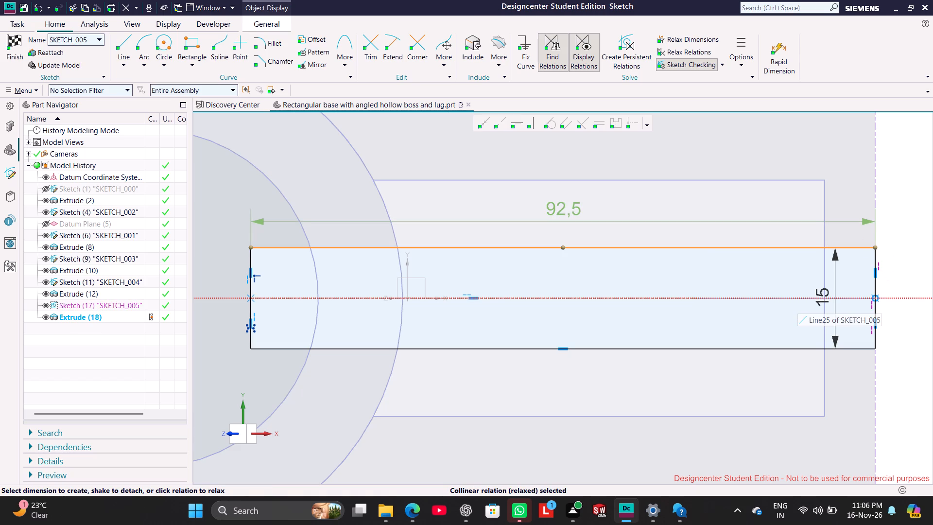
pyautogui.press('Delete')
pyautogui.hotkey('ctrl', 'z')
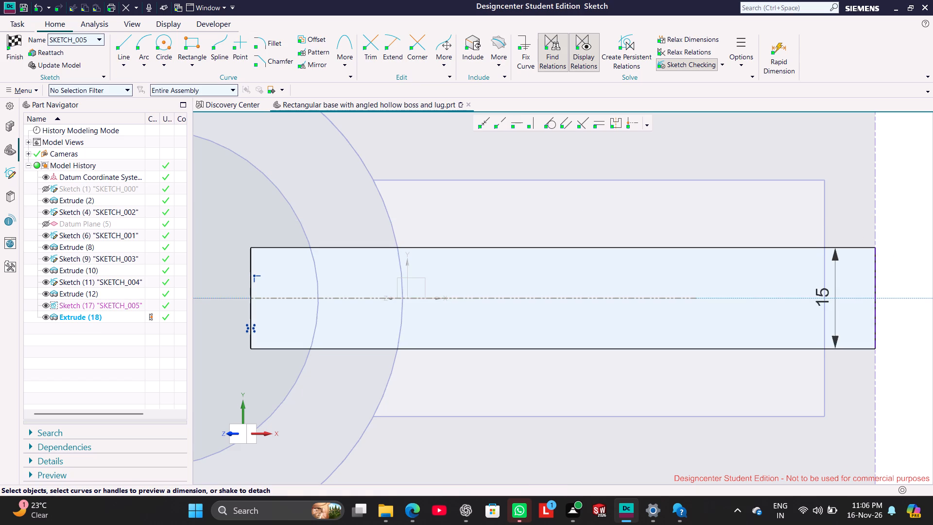
# Draw a 15 mm vertical line across the rectangle, aligned with the nearby inner edge just short of its outer end.
pyautogui.click(121, 37)
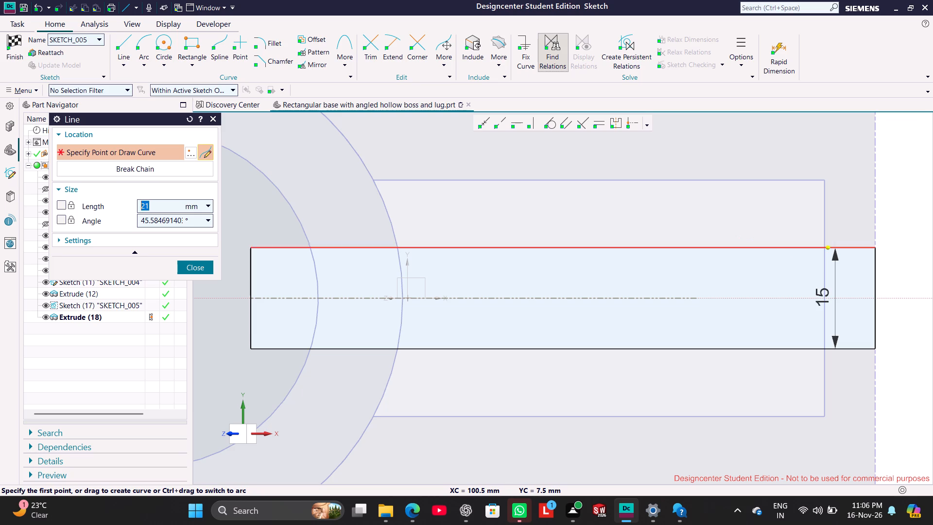
pyautogui.click(826, 247)
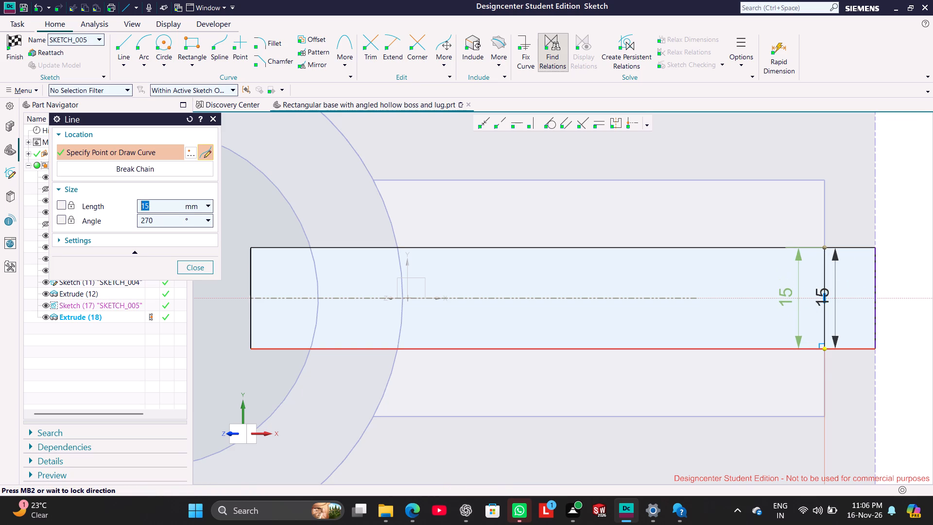
pyautogui.click(827, 350)
pyautogui.click(201, 271)
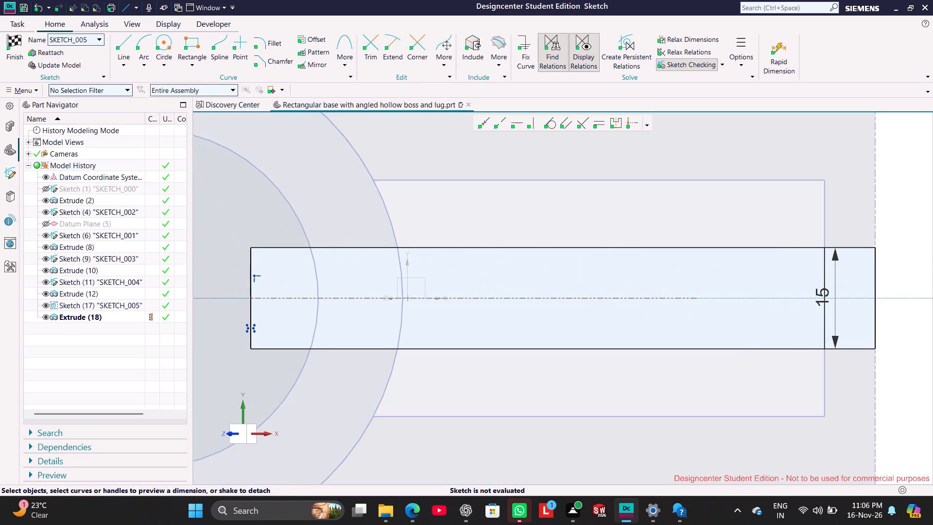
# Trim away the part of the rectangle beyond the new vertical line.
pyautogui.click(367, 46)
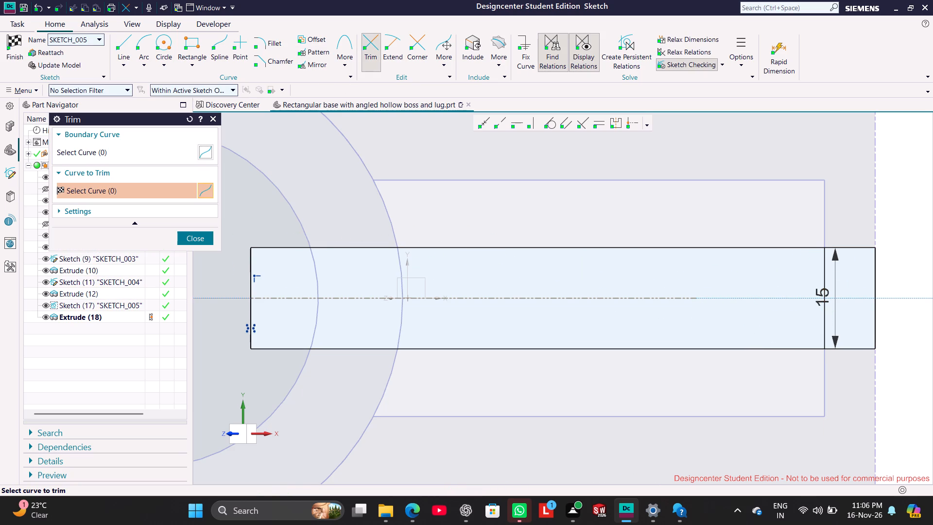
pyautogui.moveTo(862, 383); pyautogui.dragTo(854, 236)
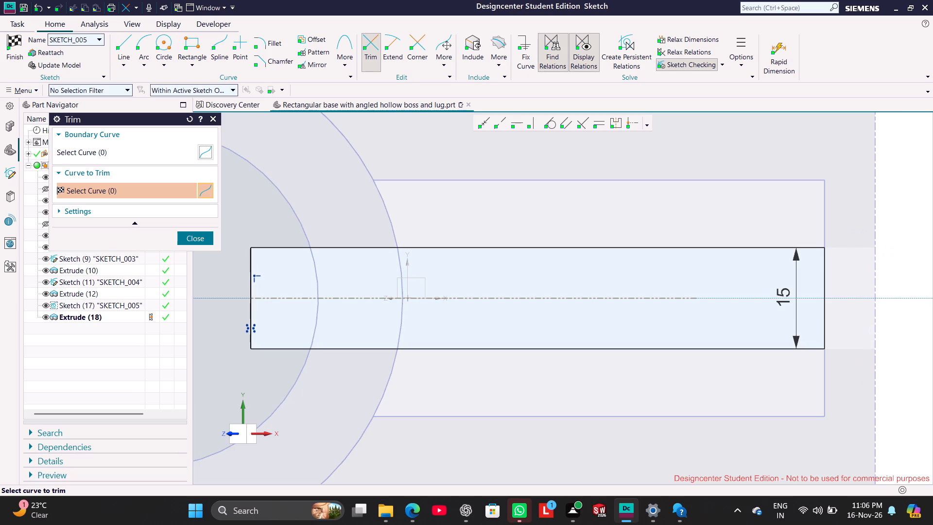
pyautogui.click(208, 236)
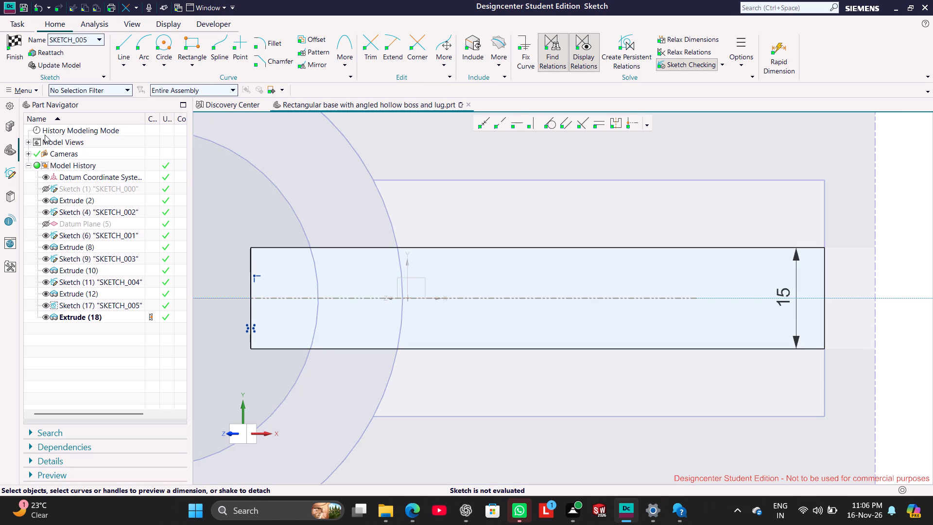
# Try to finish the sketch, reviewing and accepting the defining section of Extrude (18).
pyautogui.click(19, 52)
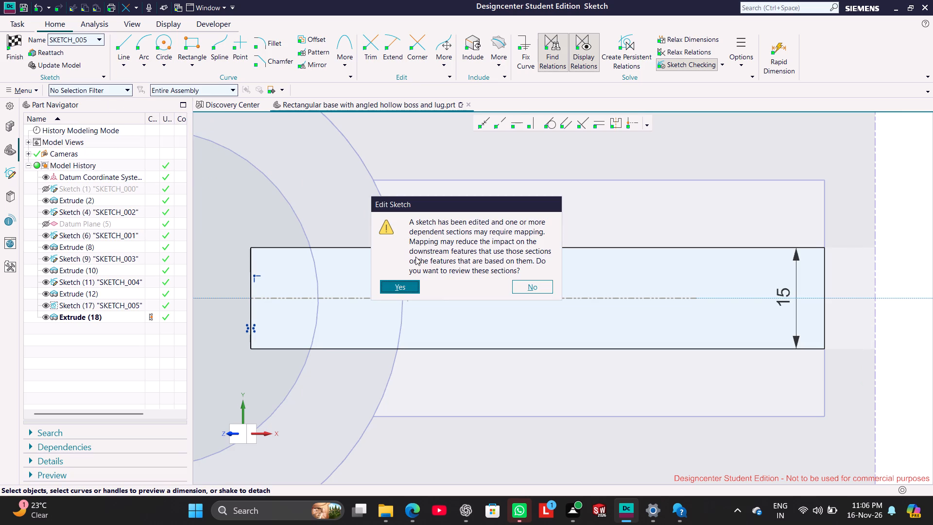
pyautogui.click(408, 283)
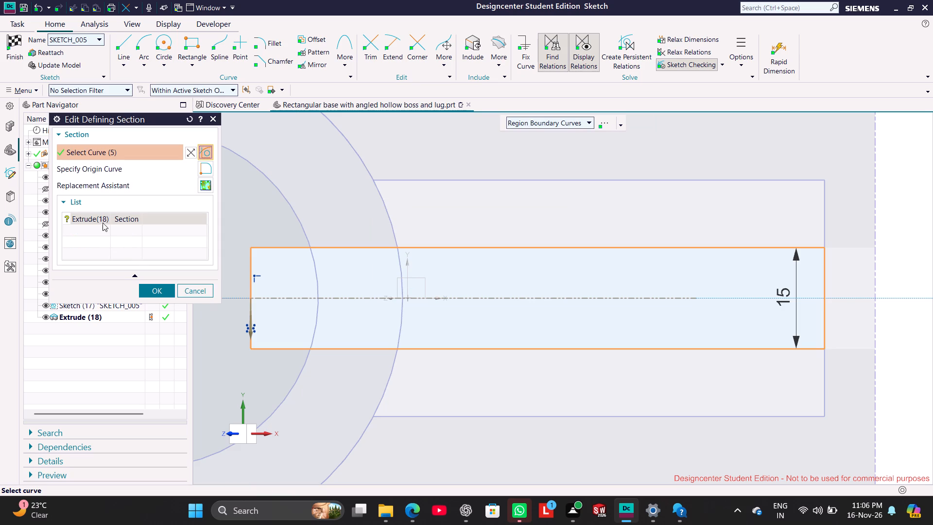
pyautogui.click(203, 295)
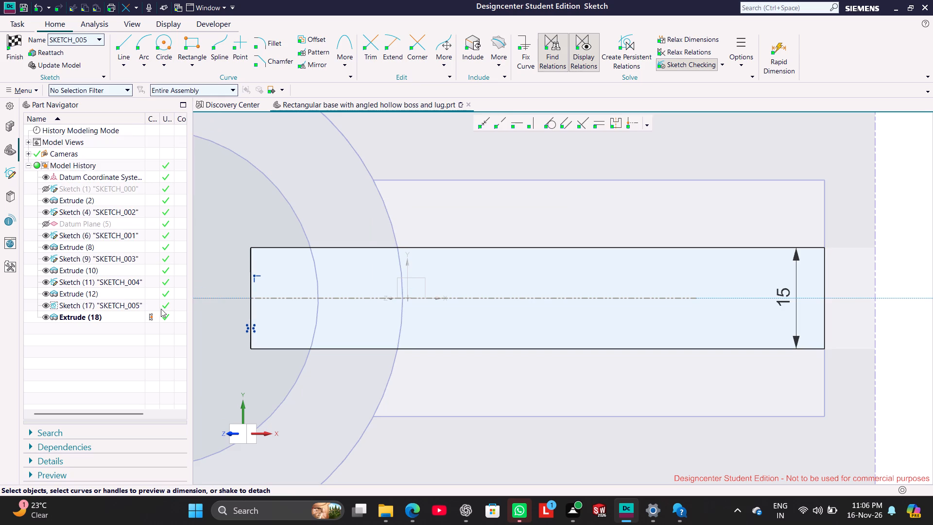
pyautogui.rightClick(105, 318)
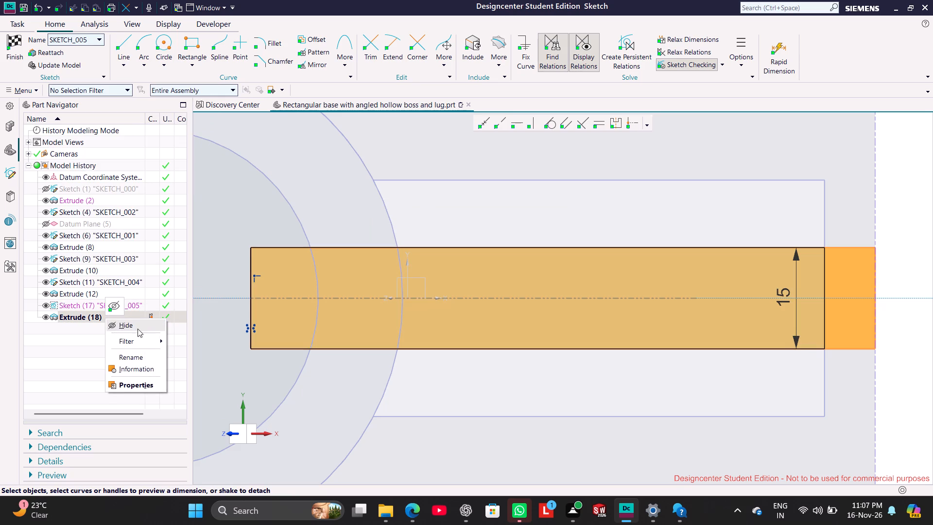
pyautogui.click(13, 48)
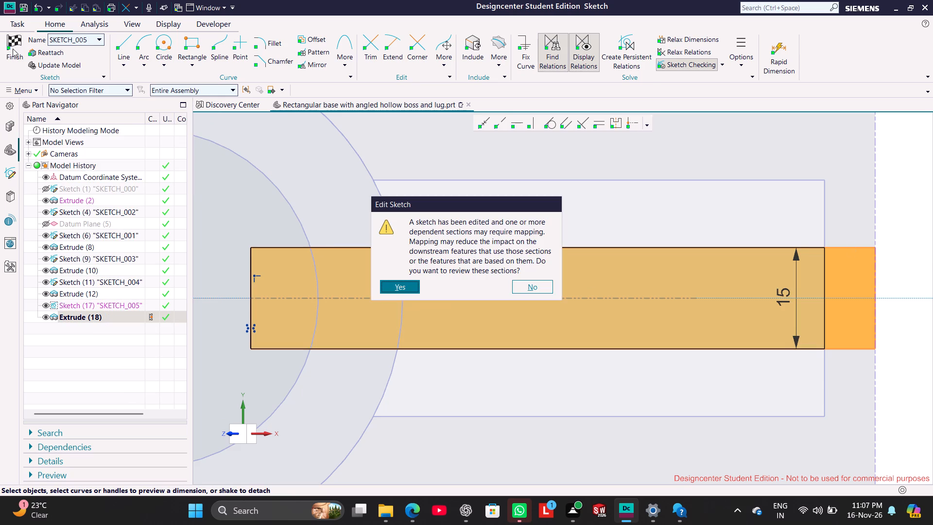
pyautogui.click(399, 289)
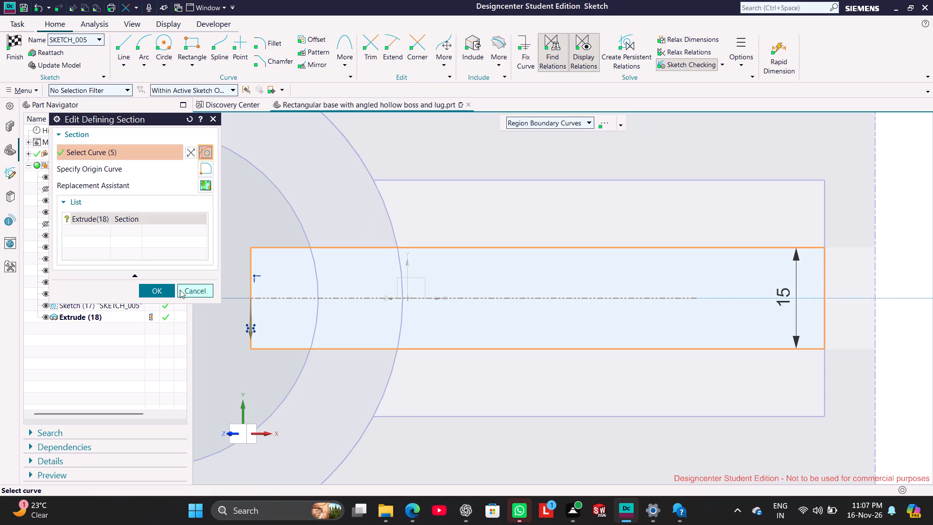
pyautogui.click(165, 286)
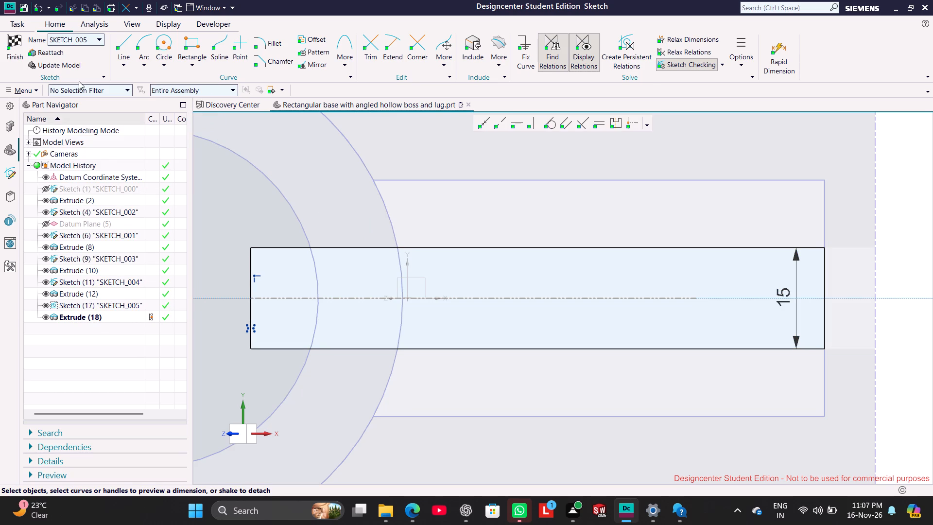
# Undo the trimming of the rectangle beyond the added vertical line.
pyautogui.click(41, 3)
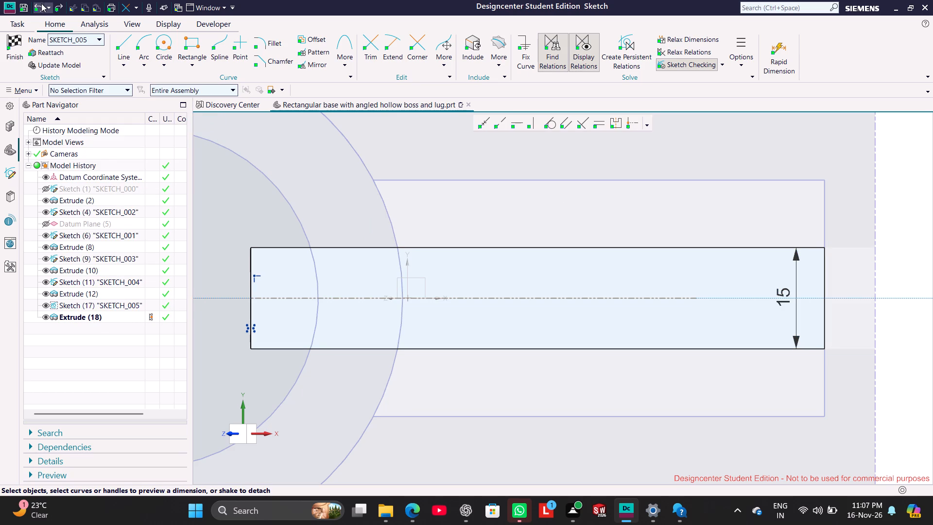
pyautogui.click(41, 3)
pyautogui.click(41, 3)
pyautogui.click(42, 3)
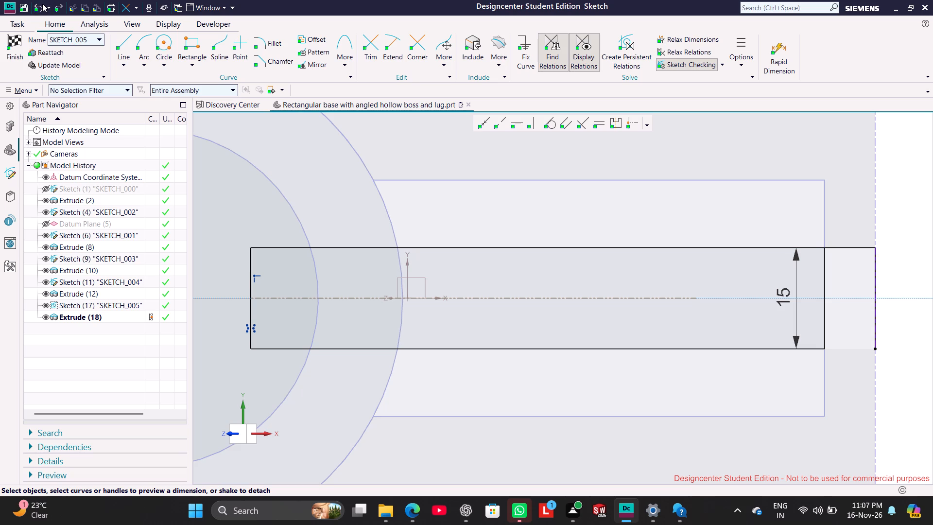
pyautogui.click(42, 3)
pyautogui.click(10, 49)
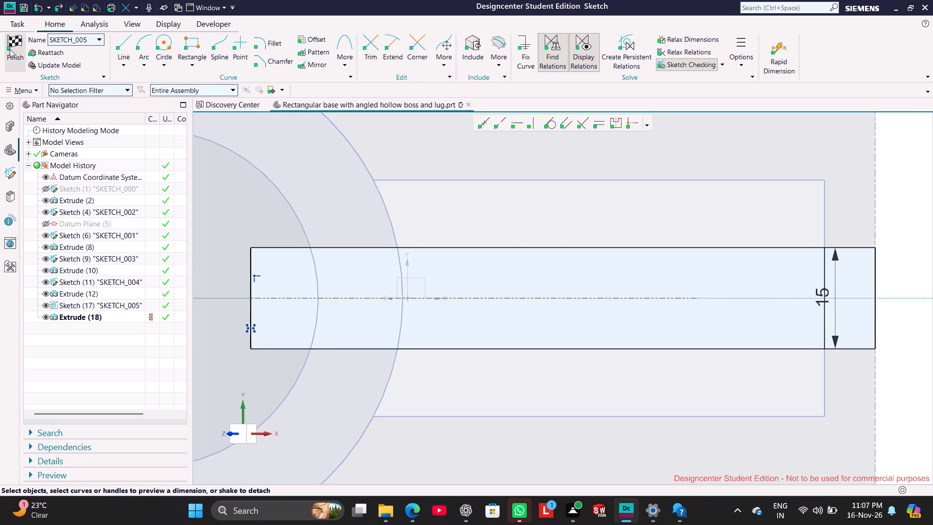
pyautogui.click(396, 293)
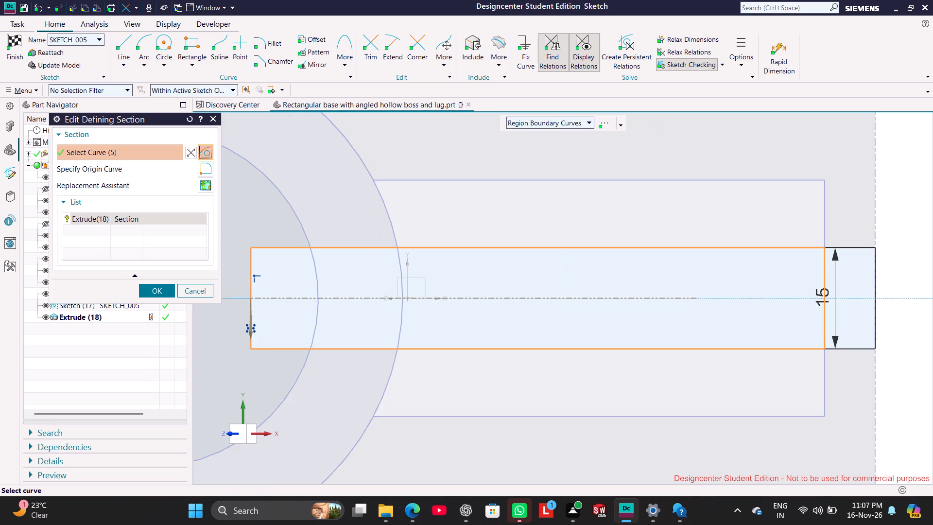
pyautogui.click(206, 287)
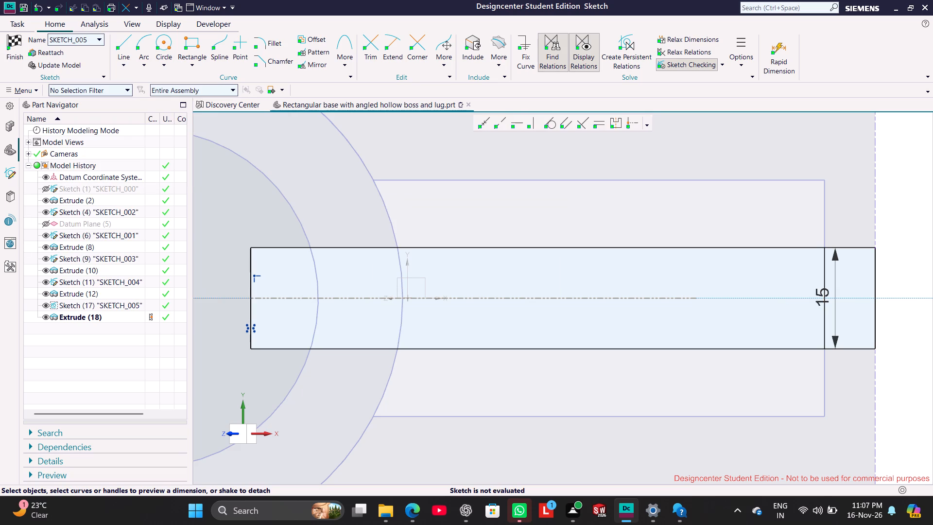
# Undo the added vertical line across the rectangle and finish SKETCH_005.
pyautogui.scroll(2, 656, 326)
pyautogui.scroll(-2, 656, 326)
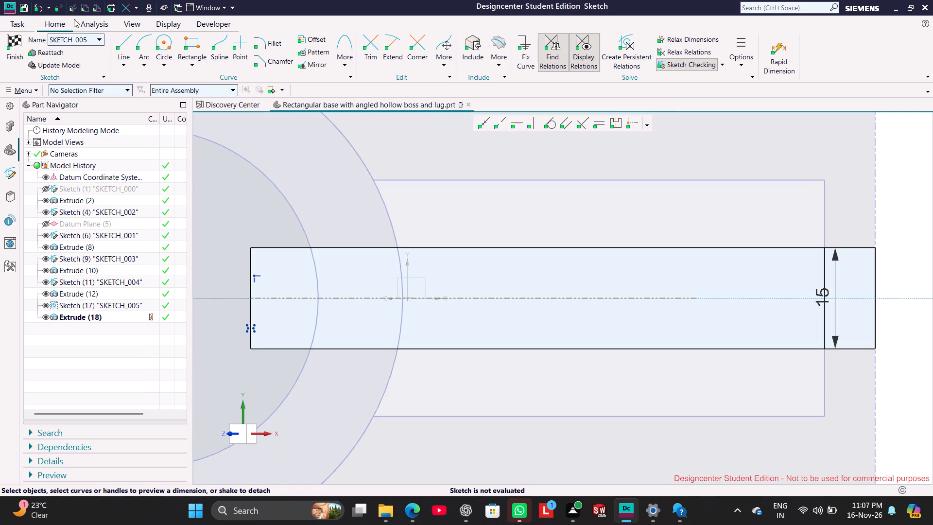
pyautogui.click(39, 3)
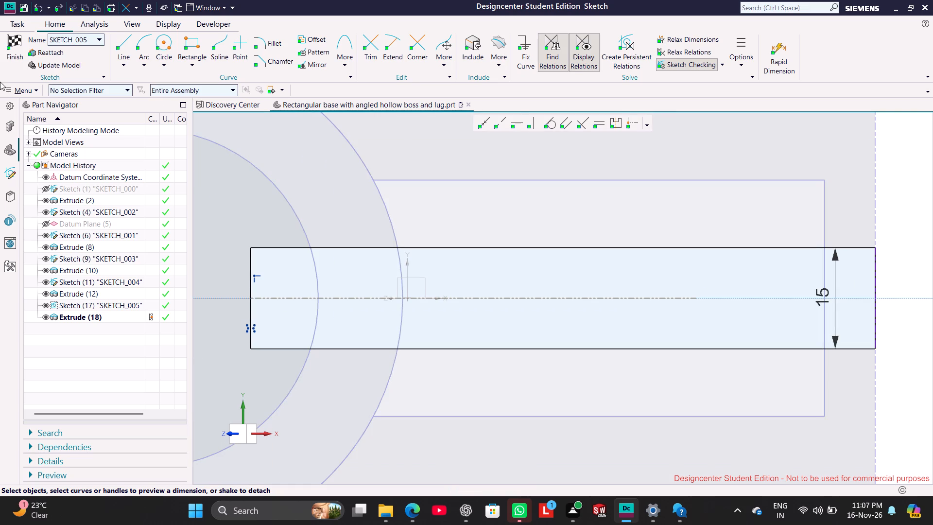
pyautogui.click(8, 48)
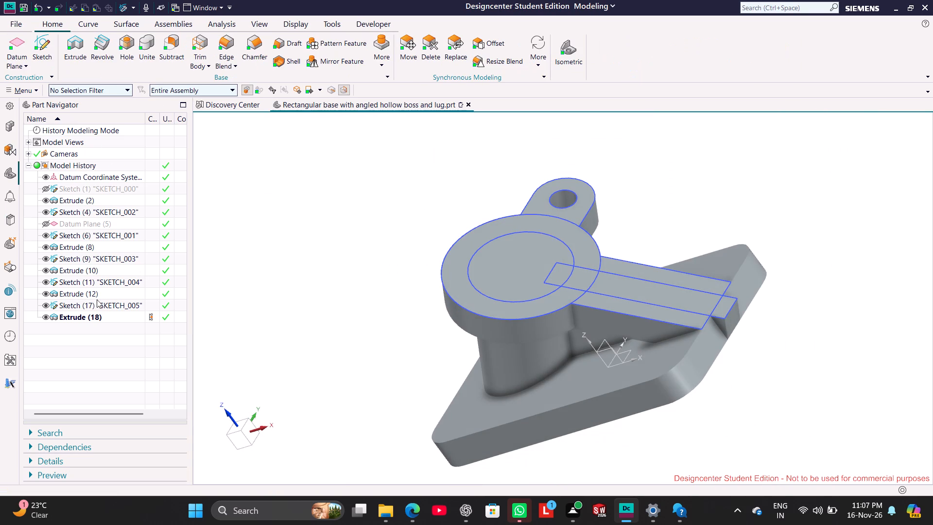
# Delete Extrude (18) from the model history, keeping SKETCH_005.
pyautogui.rightClick(66, 317)
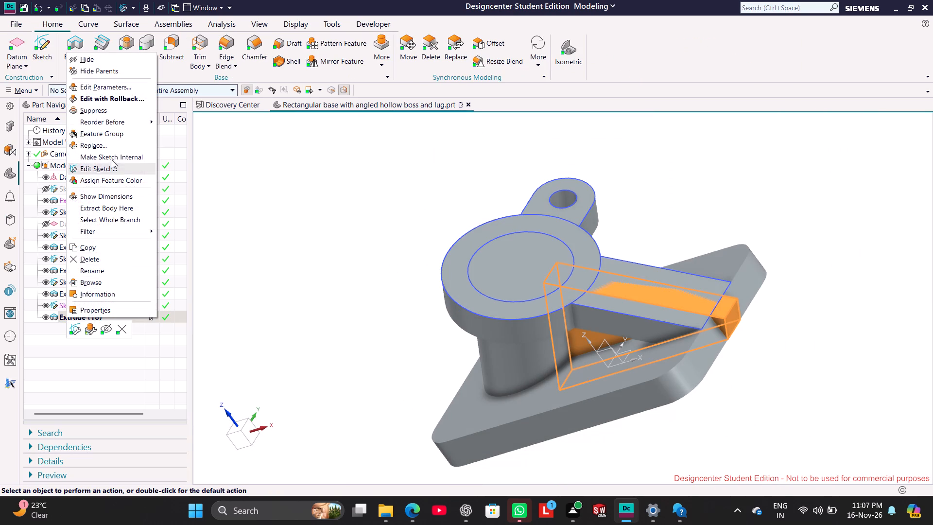
pyautogui.click(100, 256)
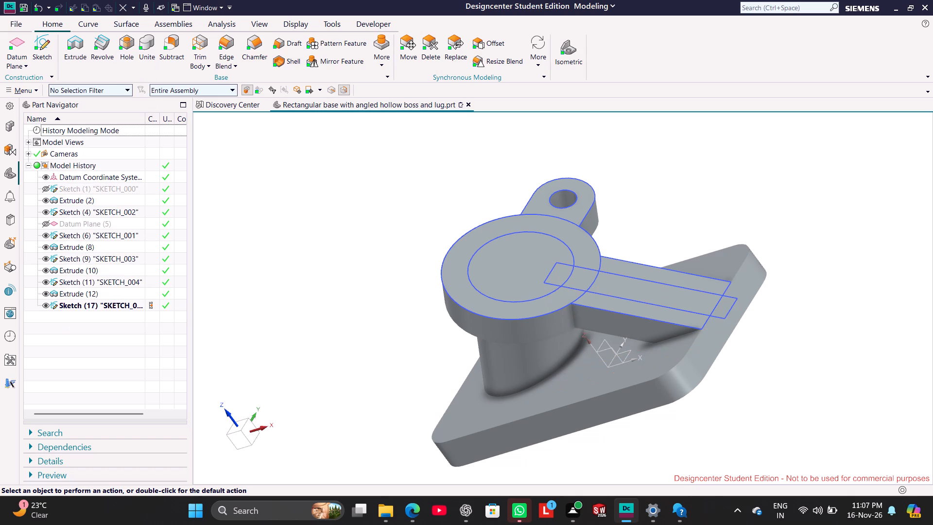
# Edit SKETCH_005 and draw a 15 mm vertical line across the rectangle, slightly inside the nearby inner edge at its outer end.
pyautogui.rightClick(105, 301)
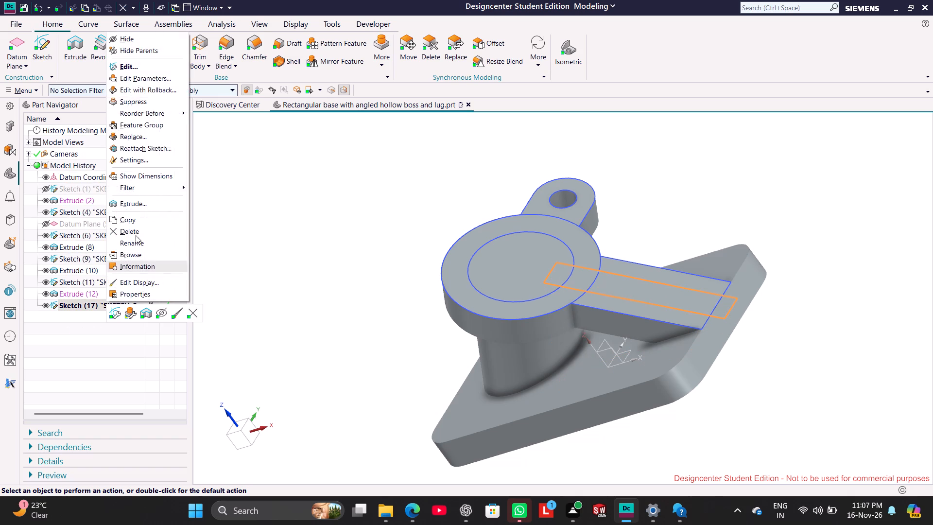
pyautogui.click(133, 65)
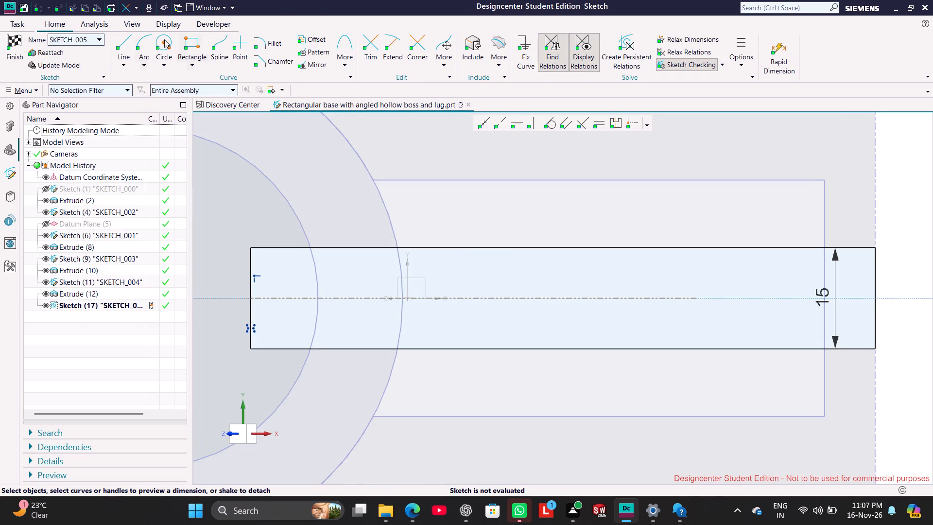
pyautogui.click(123, 43)
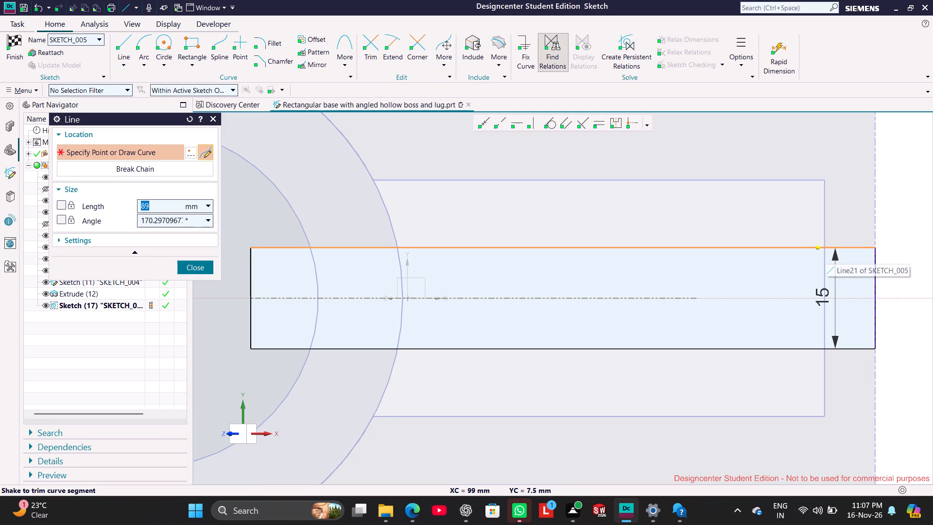
pyautogui.click(802, 251)
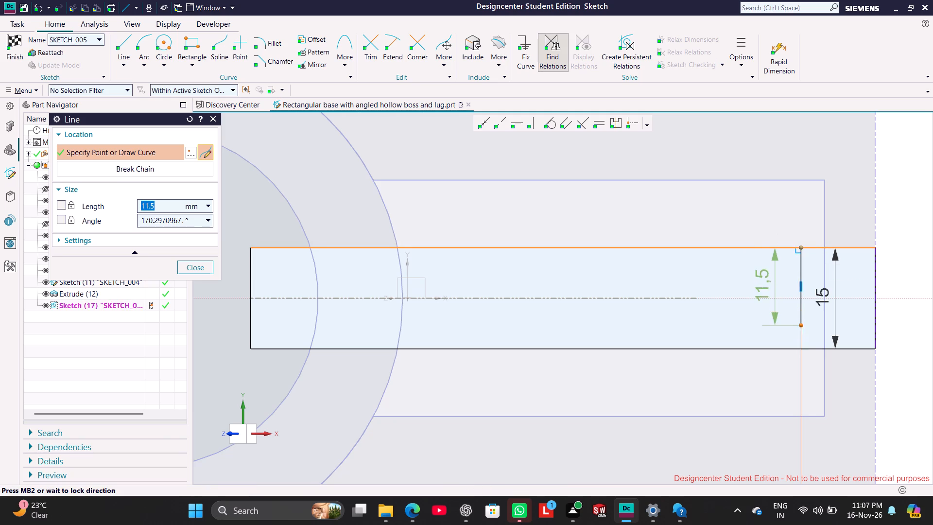
pyautogui.click(799, 353)
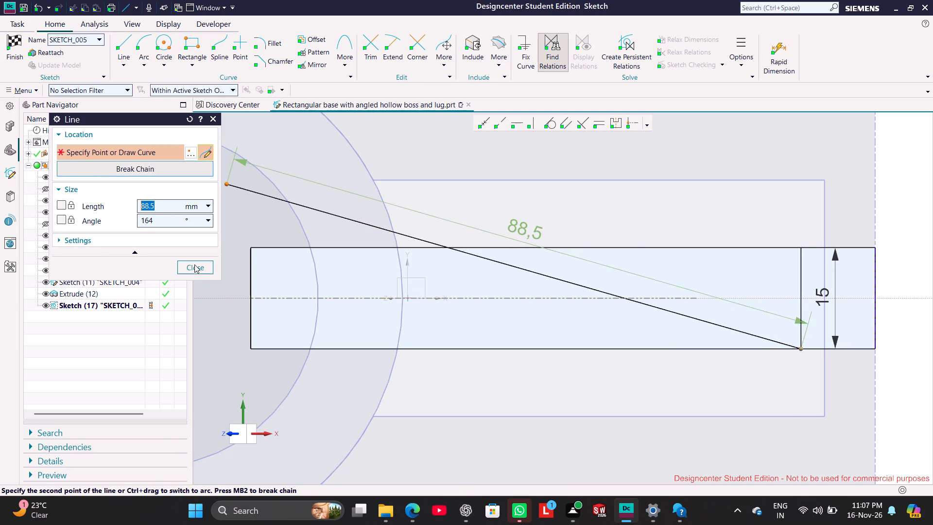
pyautogui.click(195, 264)
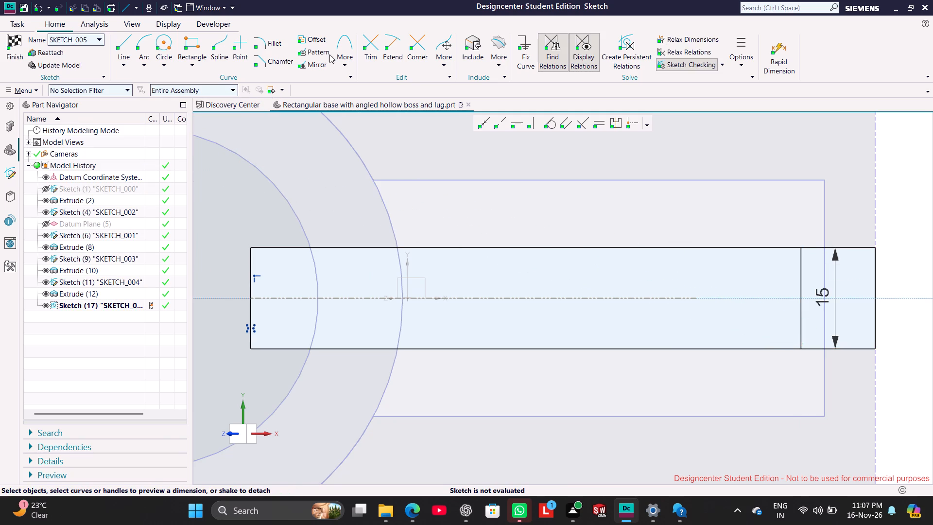
# Trim away the part of the rectangle beyond the new vertical line and finish the sketch.
pyautogui.click(375, 55)
pyautogui.moveTo(855, 380); pyautogui.dragTo(859, 303)
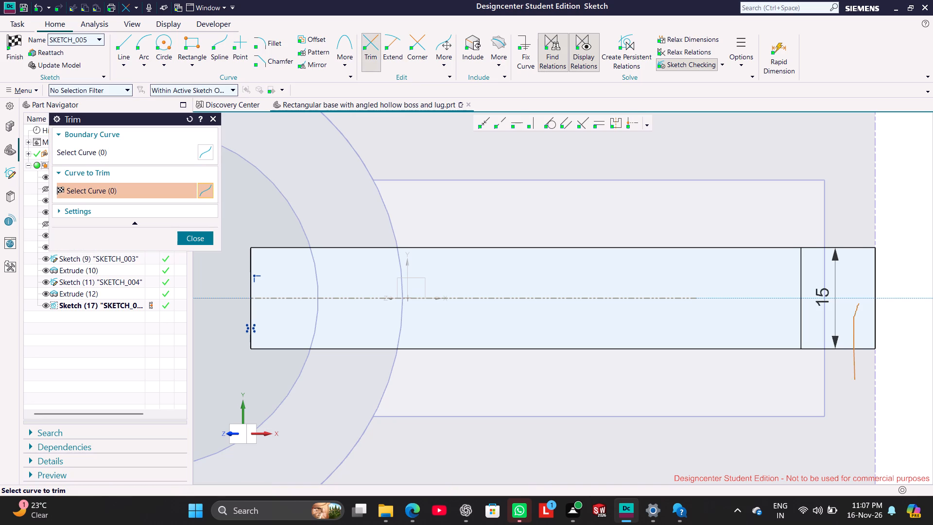
pyautogui.moveTo(859, 303); pyautogui.dragTo(857, 237)
pyautogui.moveTo(867, 267); pyautogui.dragTo(895, 287)
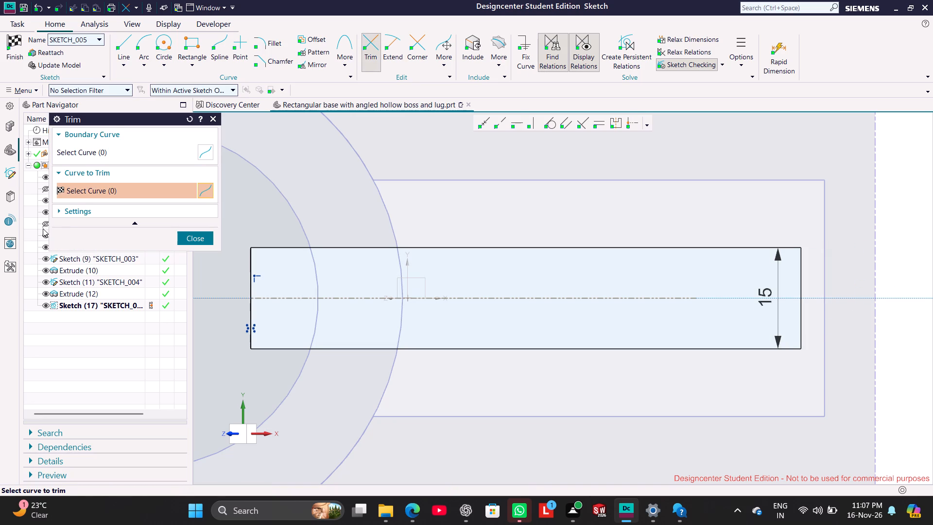
pyautogui.click(195, 236)
pyautogui.click(14, 55)
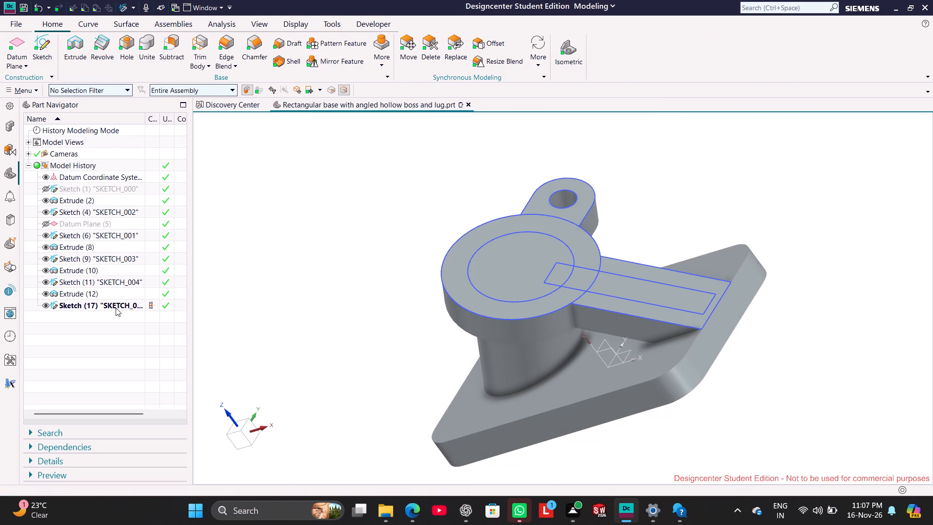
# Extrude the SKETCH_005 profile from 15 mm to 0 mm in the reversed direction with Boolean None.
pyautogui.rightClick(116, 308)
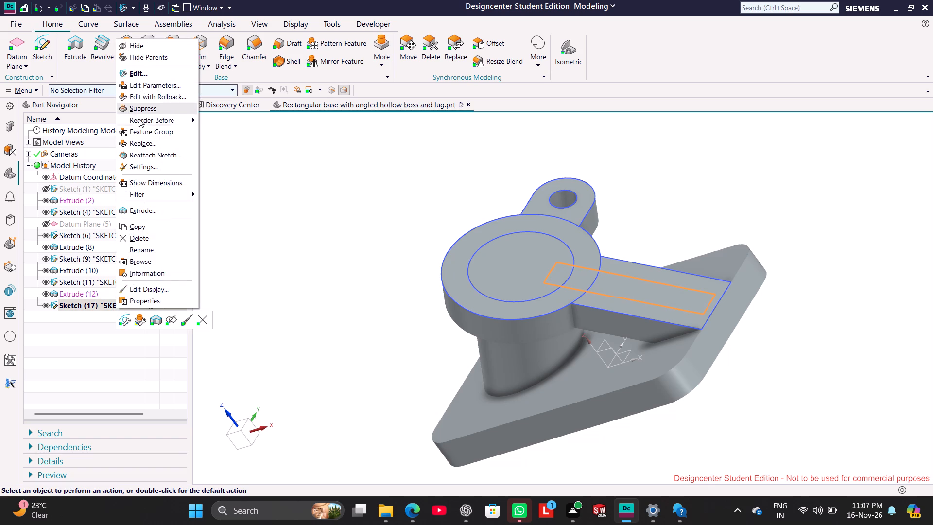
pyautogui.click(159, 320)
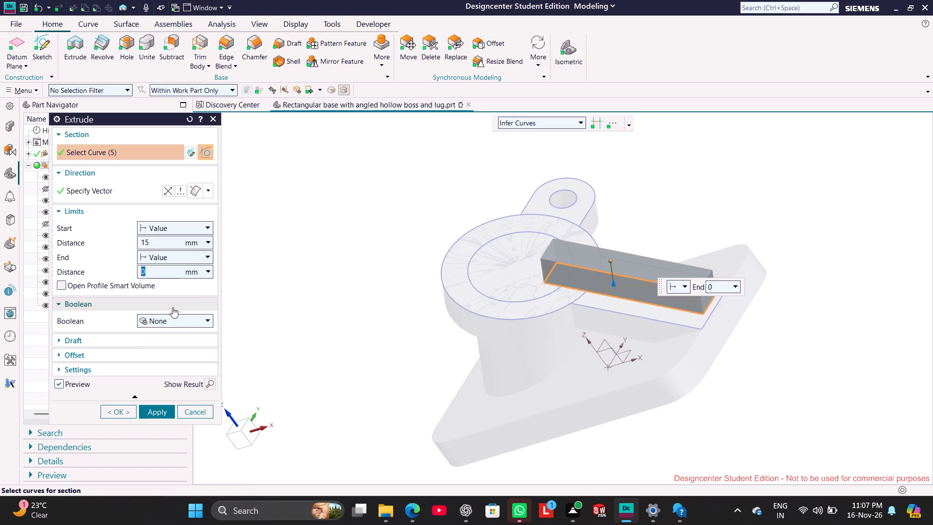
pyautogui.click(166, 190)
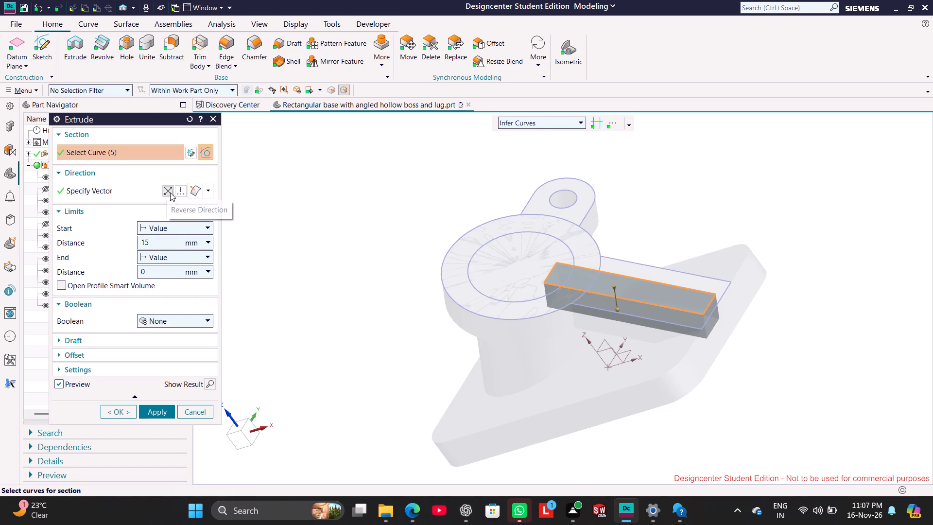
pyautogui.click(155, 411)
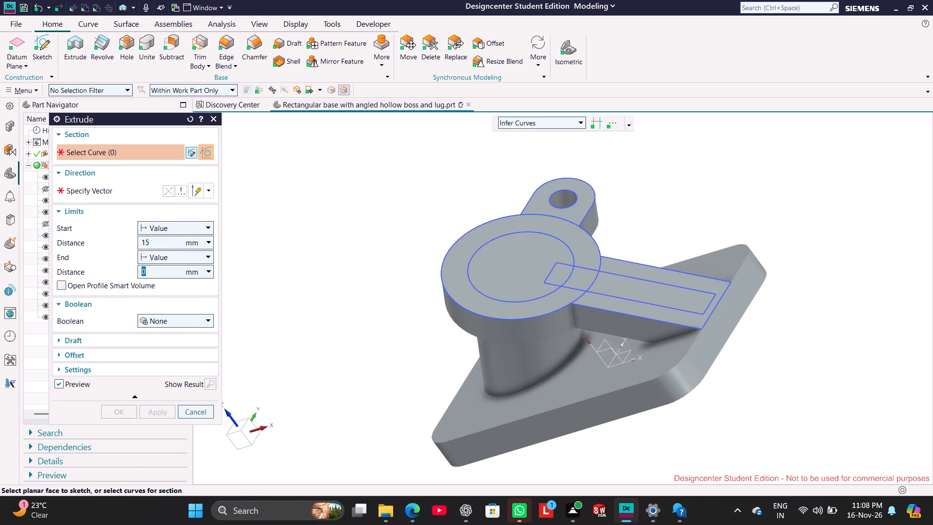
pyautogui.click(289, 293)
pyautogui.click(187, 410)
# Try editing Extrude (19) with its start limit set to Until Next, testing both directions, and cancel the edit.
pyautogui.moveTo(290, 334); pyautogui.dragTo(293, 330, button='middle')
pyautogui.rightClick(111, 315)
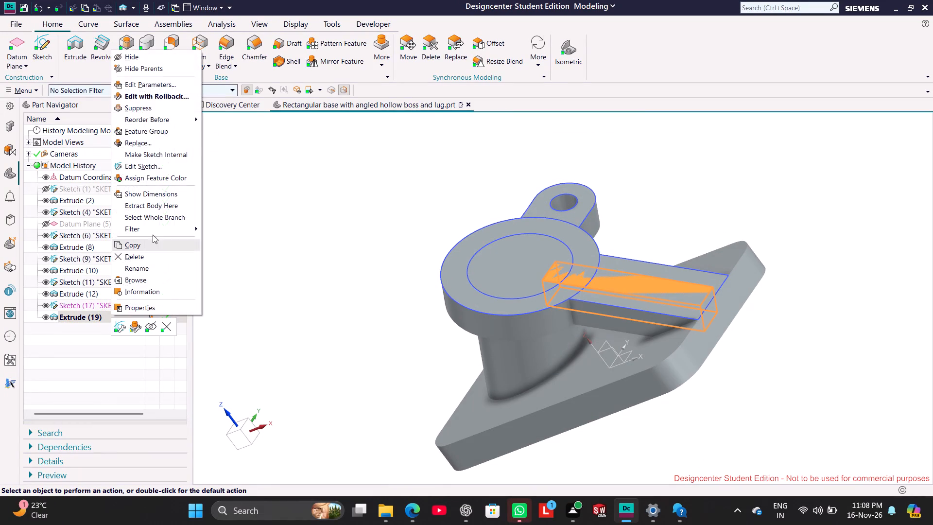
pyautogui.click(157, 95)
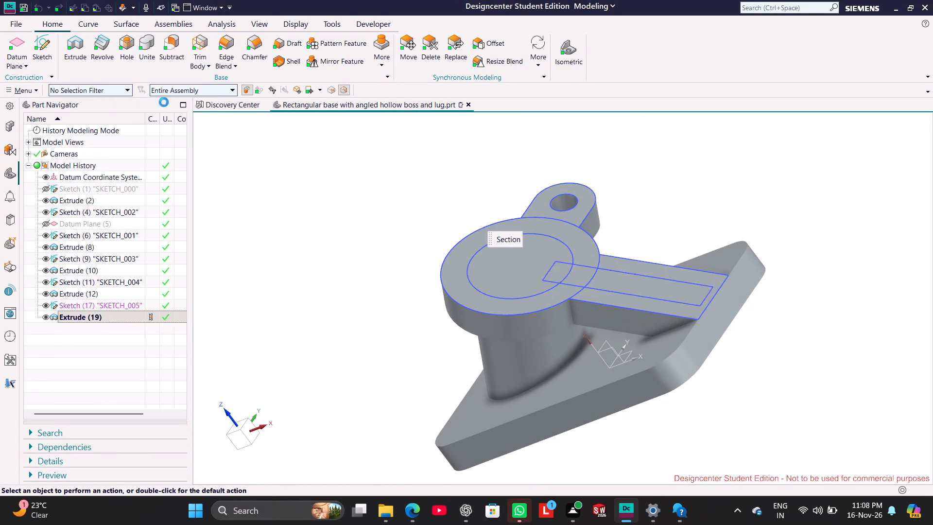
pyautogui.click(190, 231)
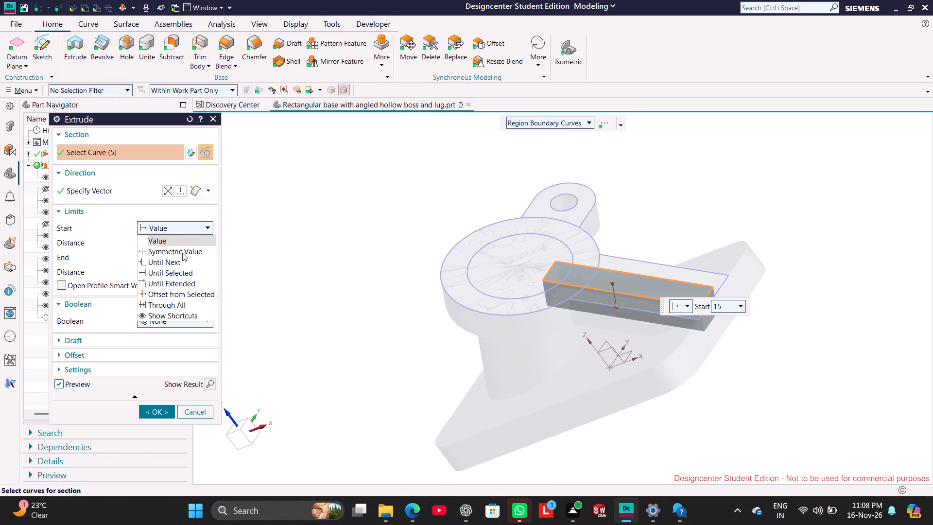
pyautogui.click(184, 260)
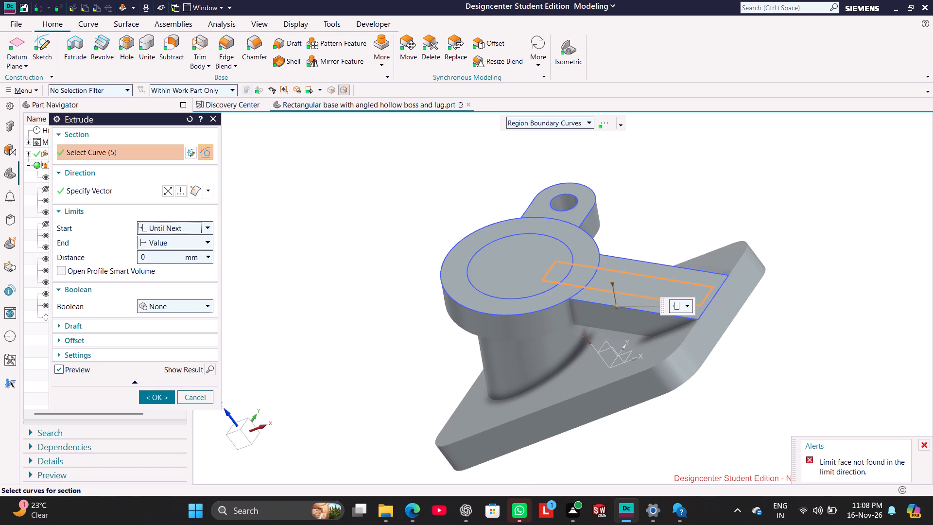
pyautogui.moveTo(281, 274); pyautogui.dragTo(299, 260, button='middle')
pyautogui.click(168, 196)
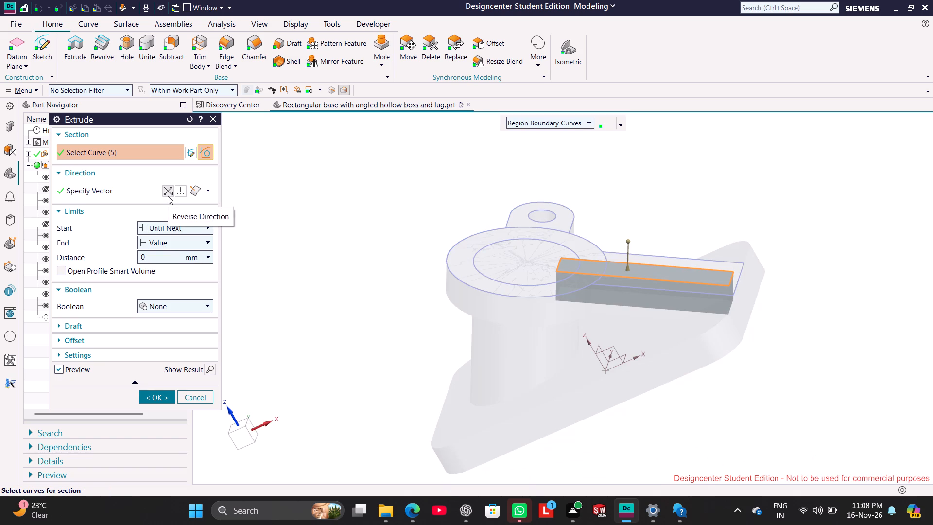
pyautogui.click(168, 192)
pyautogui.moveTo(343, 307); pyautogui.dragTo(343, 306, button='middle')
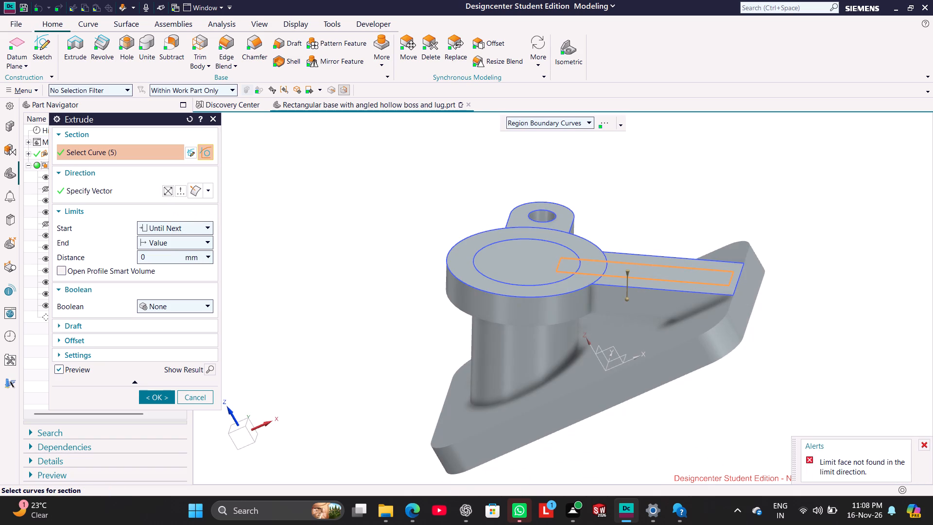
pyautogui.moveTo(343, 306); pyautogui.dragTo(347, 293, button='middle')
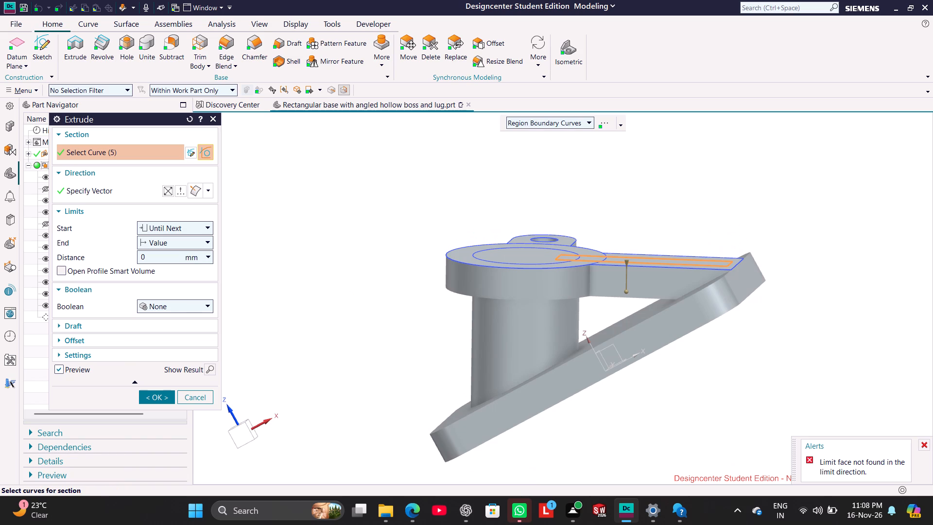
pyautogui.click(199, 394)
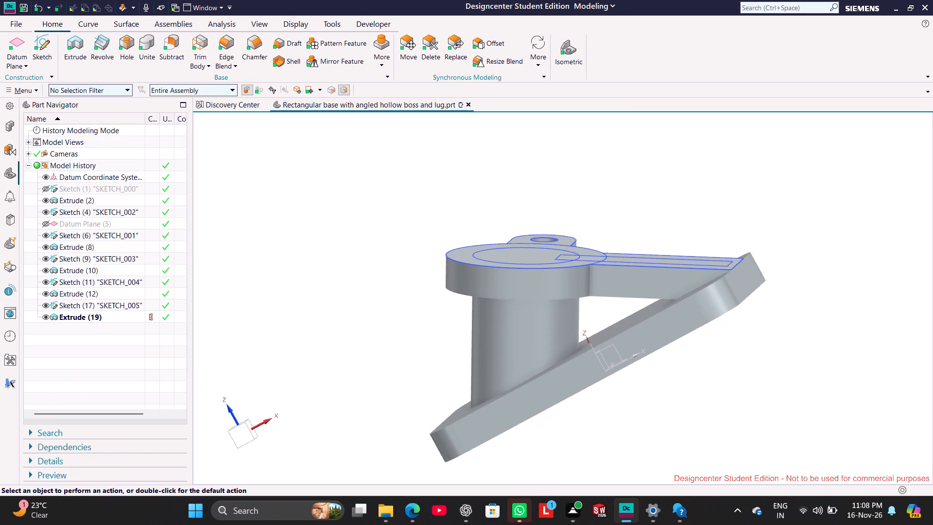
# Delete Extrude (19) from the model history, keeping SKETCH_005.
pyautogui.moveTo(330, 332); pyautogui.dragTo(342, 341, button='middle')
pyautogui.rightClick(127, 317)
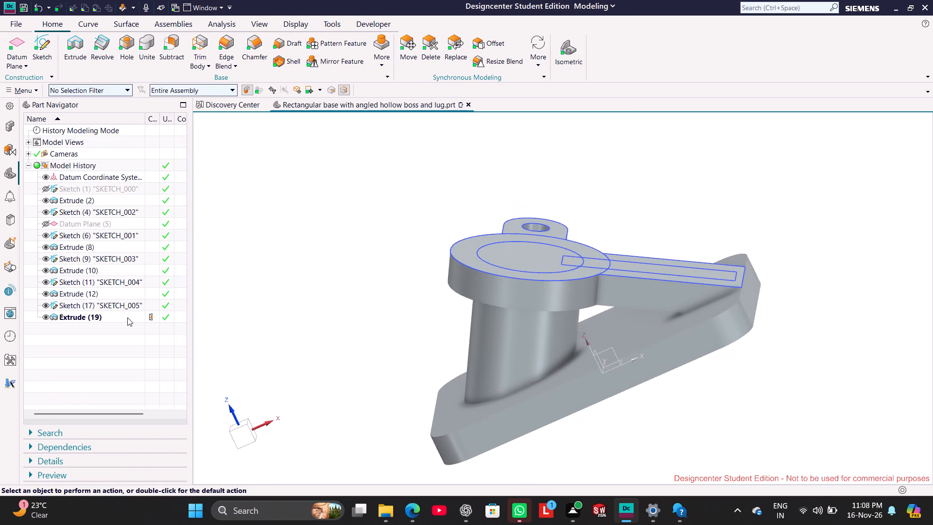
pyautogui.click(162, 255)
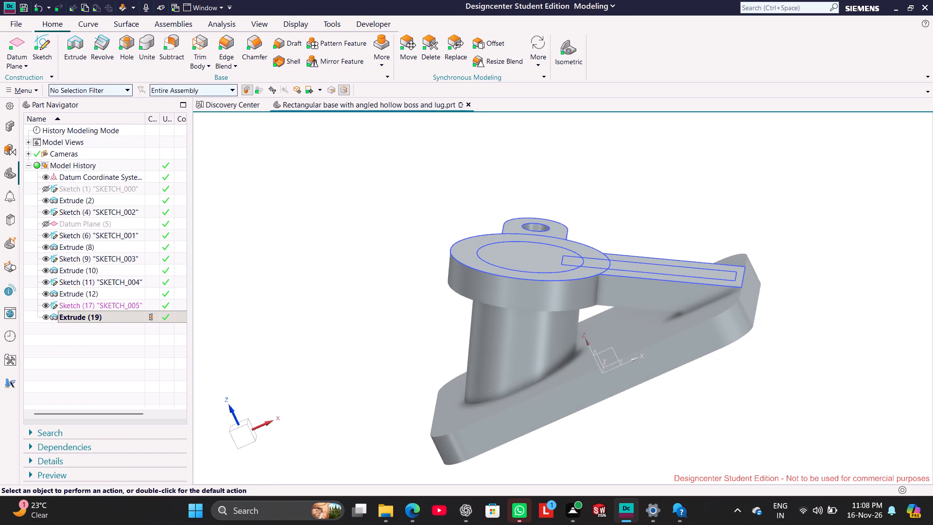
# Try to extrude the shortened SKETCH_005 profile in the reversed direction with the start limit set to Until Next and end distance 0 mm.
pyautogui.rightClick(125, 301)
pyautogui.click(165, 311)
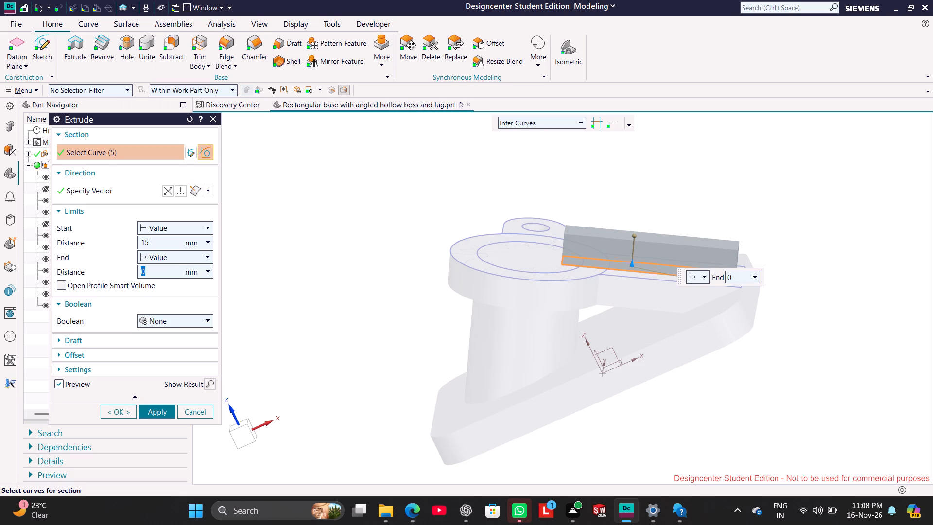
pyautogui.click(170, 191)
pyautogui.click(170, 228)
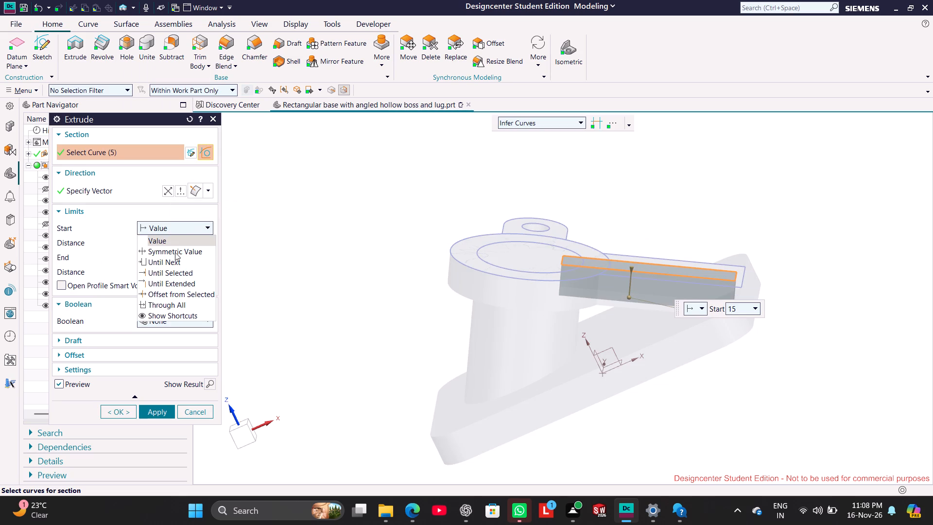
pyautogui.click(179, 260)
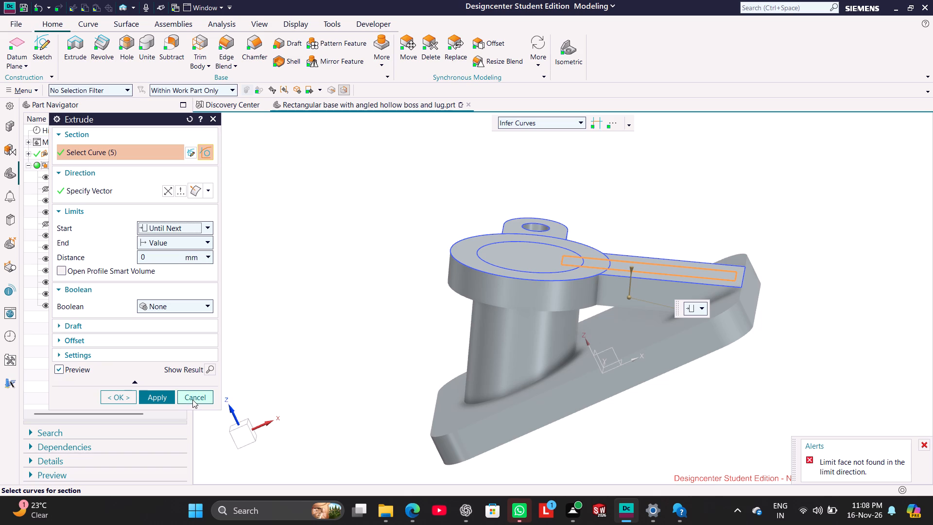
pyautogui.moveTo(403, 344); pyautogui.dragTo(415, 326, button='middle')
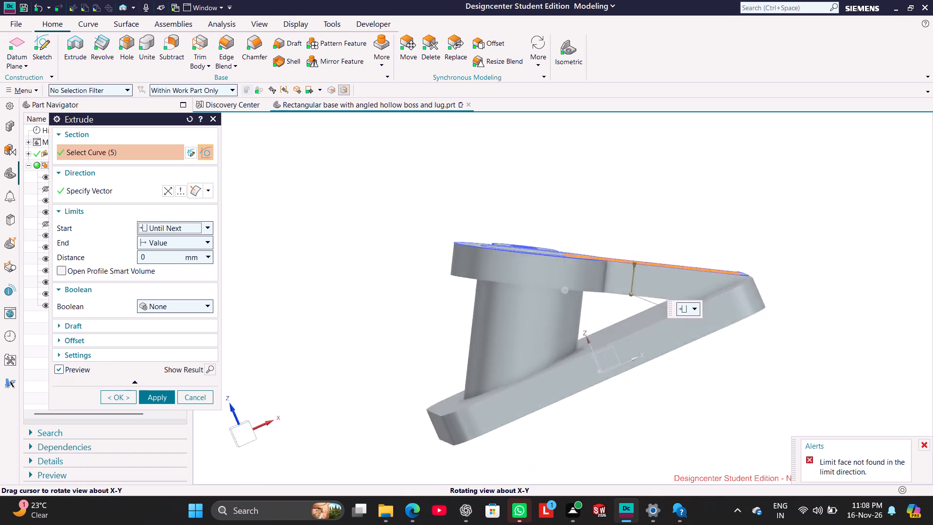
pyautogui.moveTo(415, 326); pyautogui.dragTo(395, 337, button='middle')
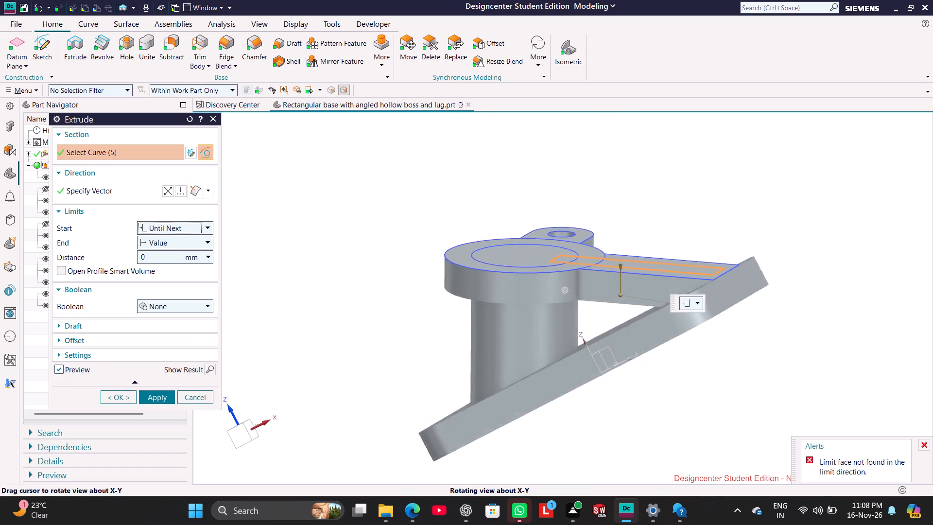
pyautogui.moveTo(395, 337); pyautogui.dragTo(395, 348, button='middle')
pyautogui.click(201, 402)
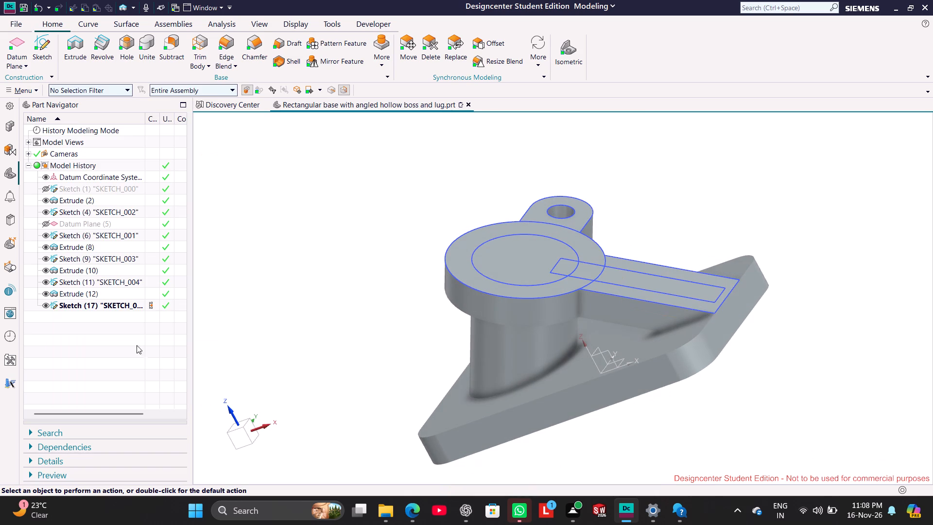
# Undo the recent edits back to the untrimmed SKETCH_005 rectangle and the original Extrude (18) rib.
pyautogui.click(39, 10)
pyautogui.click(39, 9)
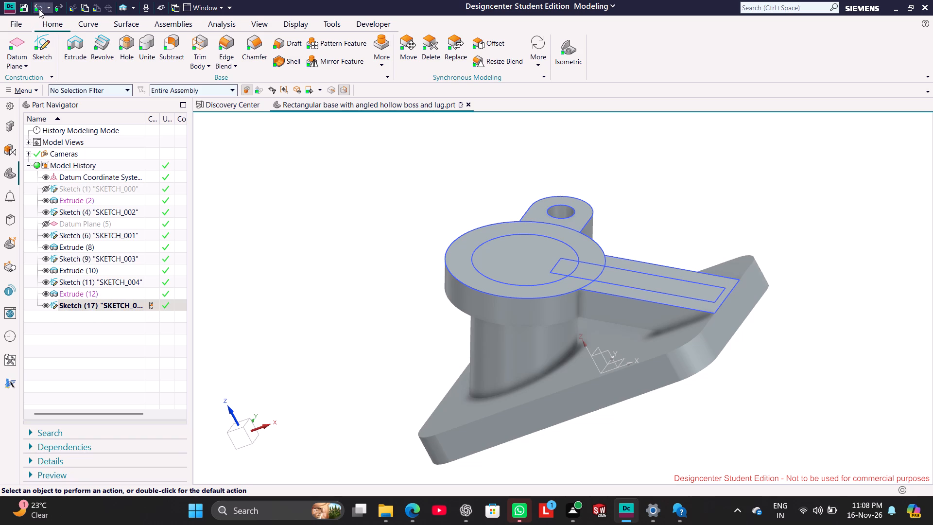
pyautogui.click(39, 9)
pyautogui.click(39, 9)
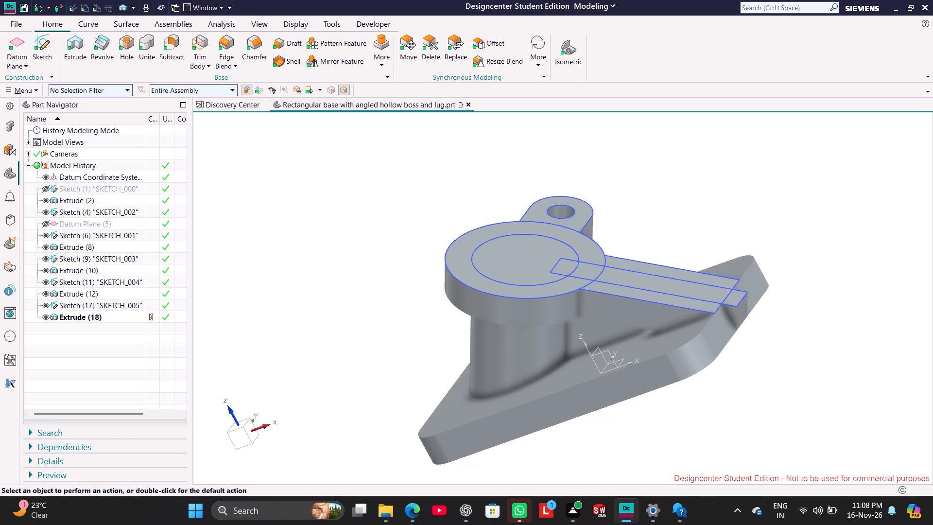
pyautogui.click(351, 248)
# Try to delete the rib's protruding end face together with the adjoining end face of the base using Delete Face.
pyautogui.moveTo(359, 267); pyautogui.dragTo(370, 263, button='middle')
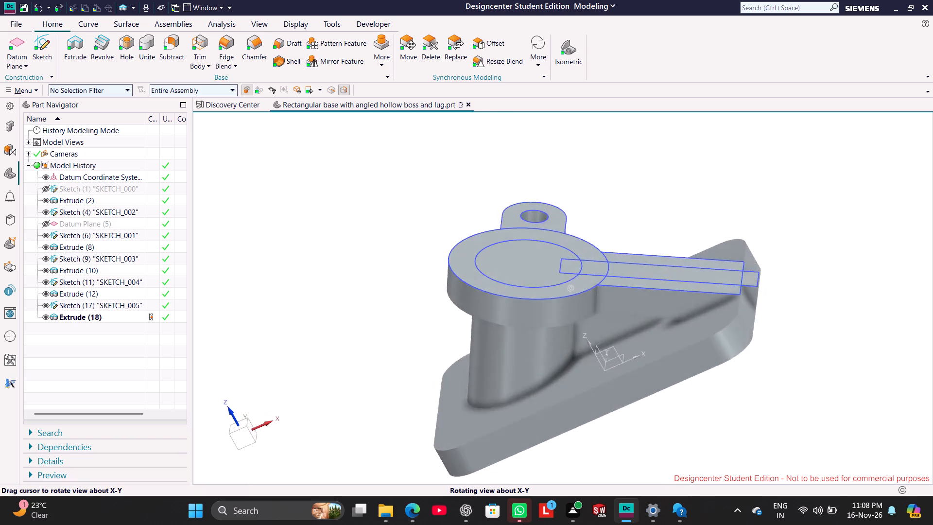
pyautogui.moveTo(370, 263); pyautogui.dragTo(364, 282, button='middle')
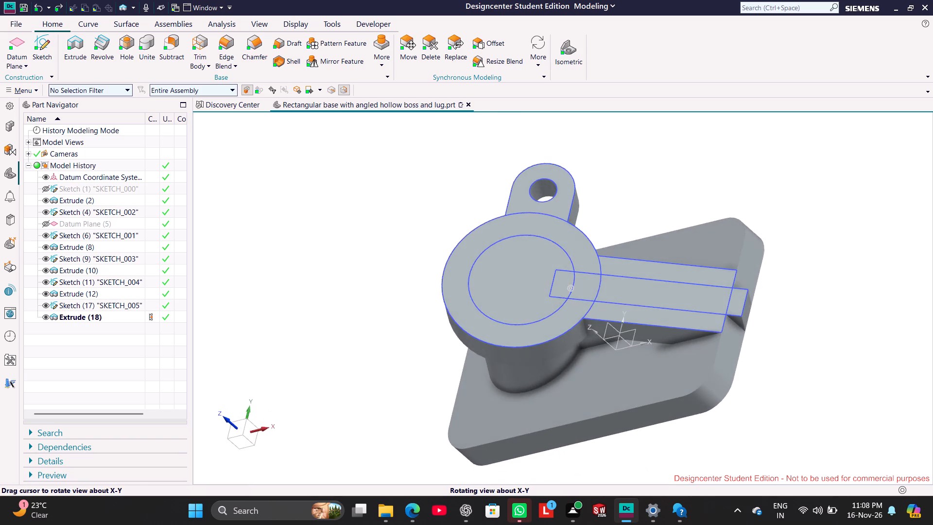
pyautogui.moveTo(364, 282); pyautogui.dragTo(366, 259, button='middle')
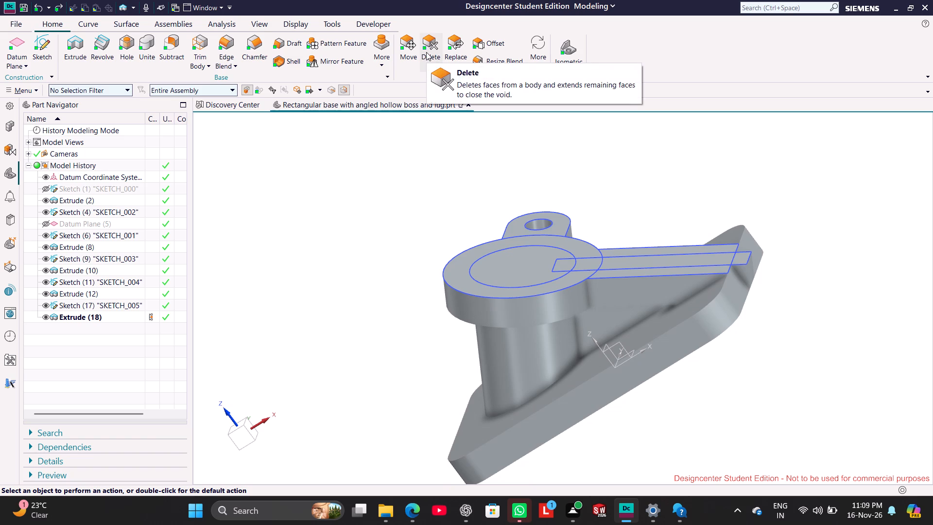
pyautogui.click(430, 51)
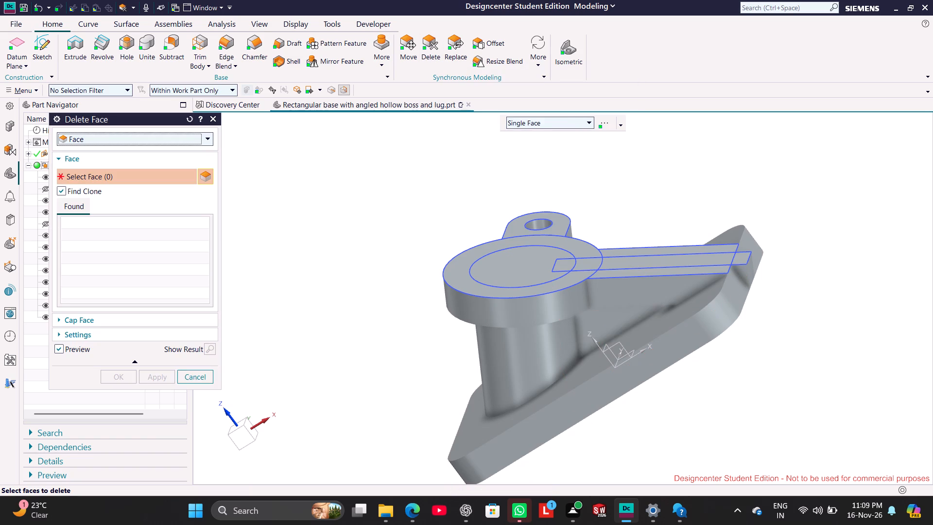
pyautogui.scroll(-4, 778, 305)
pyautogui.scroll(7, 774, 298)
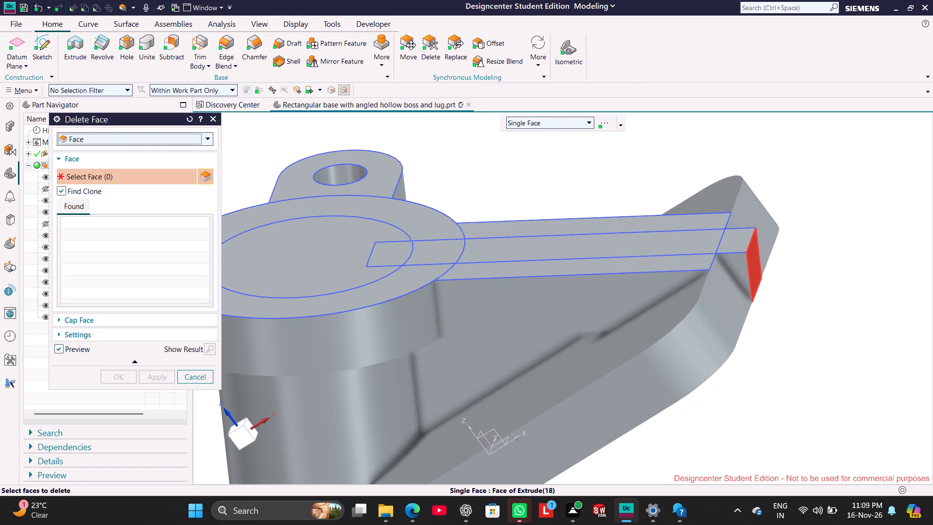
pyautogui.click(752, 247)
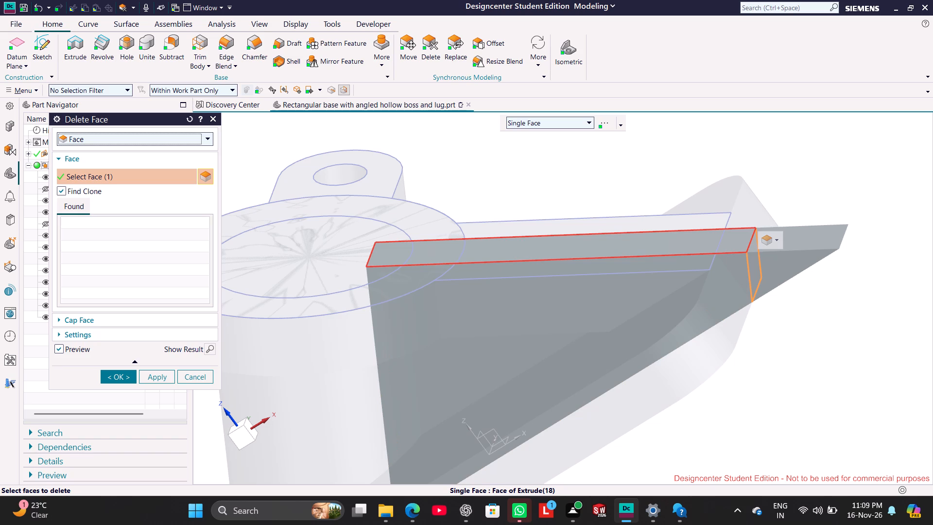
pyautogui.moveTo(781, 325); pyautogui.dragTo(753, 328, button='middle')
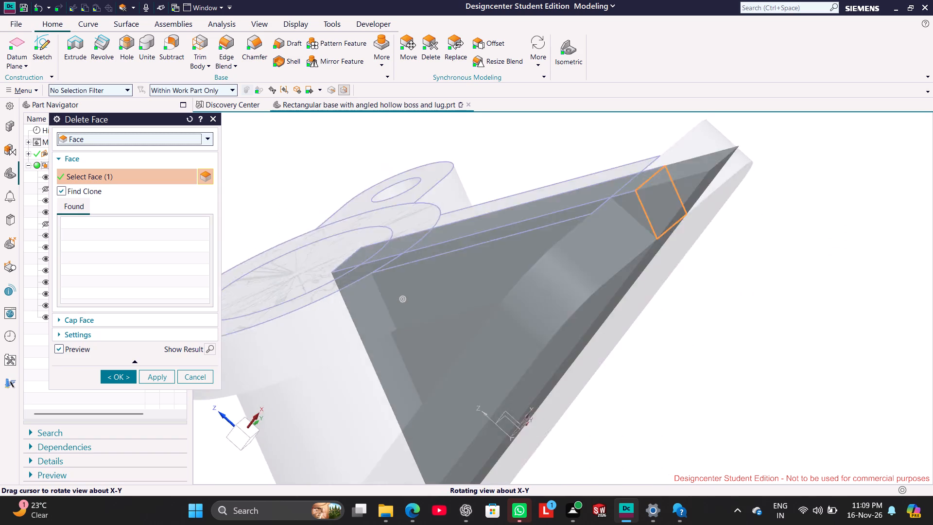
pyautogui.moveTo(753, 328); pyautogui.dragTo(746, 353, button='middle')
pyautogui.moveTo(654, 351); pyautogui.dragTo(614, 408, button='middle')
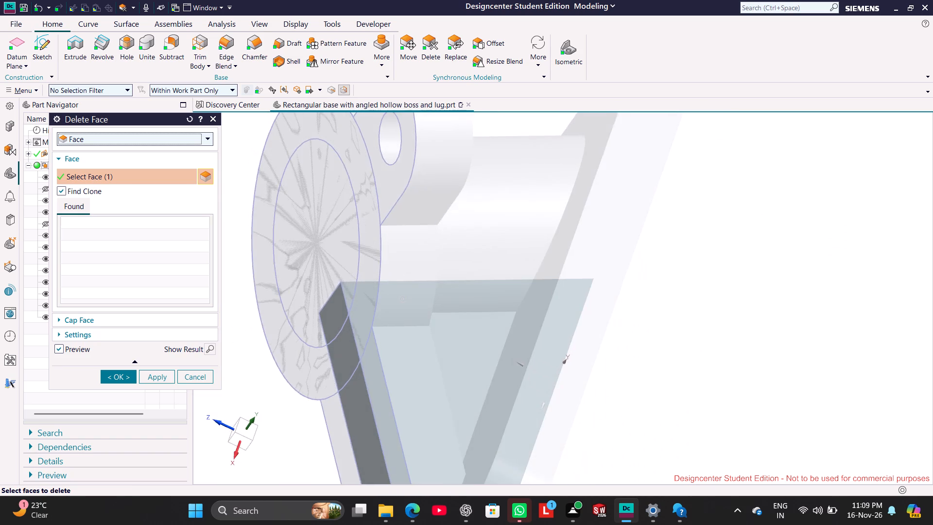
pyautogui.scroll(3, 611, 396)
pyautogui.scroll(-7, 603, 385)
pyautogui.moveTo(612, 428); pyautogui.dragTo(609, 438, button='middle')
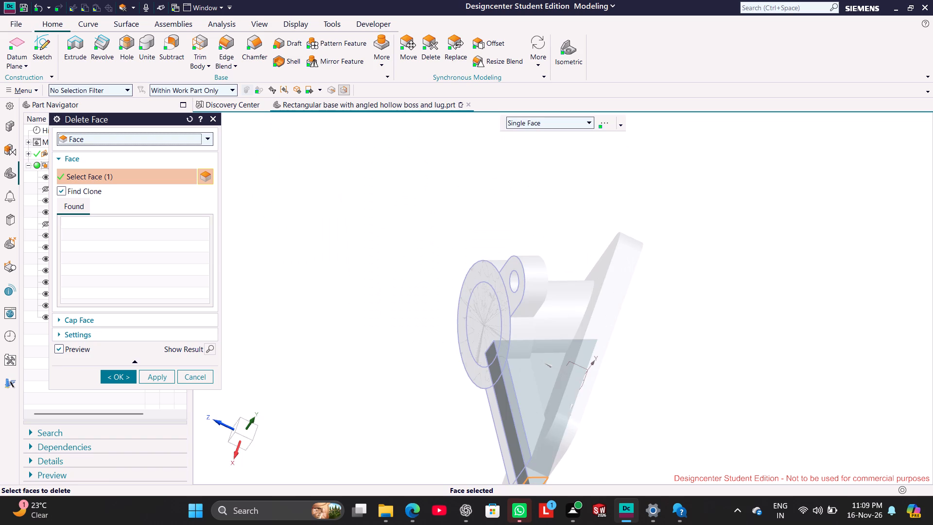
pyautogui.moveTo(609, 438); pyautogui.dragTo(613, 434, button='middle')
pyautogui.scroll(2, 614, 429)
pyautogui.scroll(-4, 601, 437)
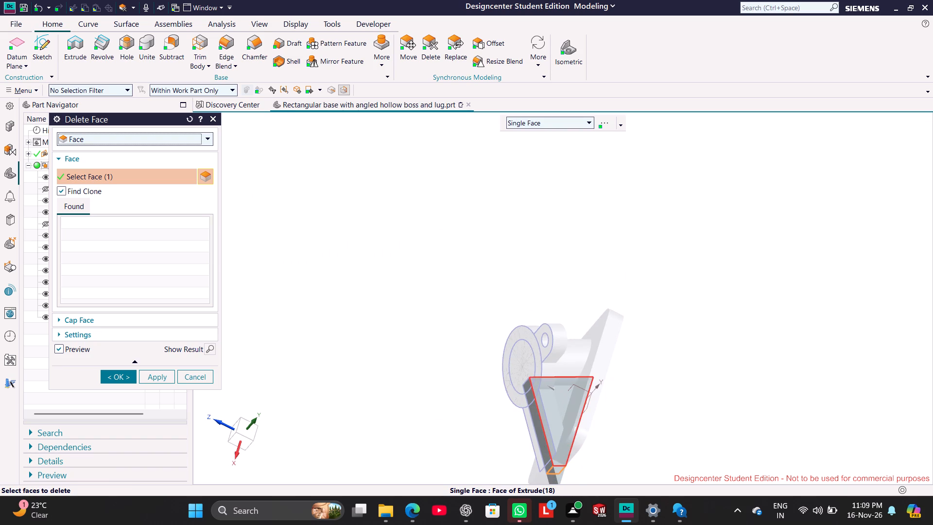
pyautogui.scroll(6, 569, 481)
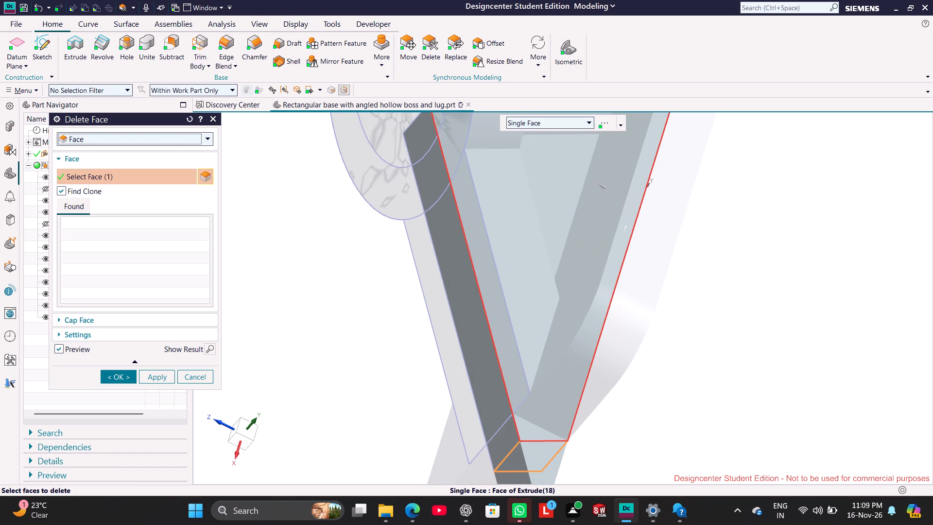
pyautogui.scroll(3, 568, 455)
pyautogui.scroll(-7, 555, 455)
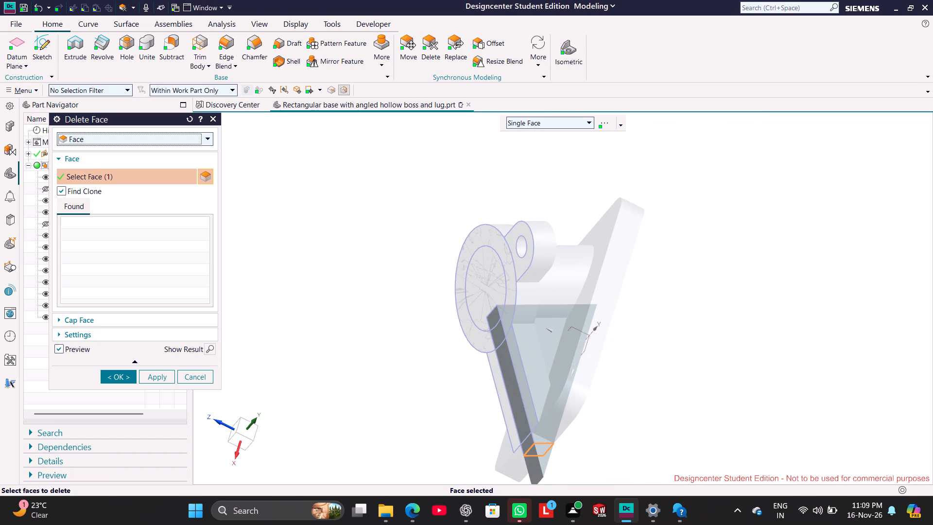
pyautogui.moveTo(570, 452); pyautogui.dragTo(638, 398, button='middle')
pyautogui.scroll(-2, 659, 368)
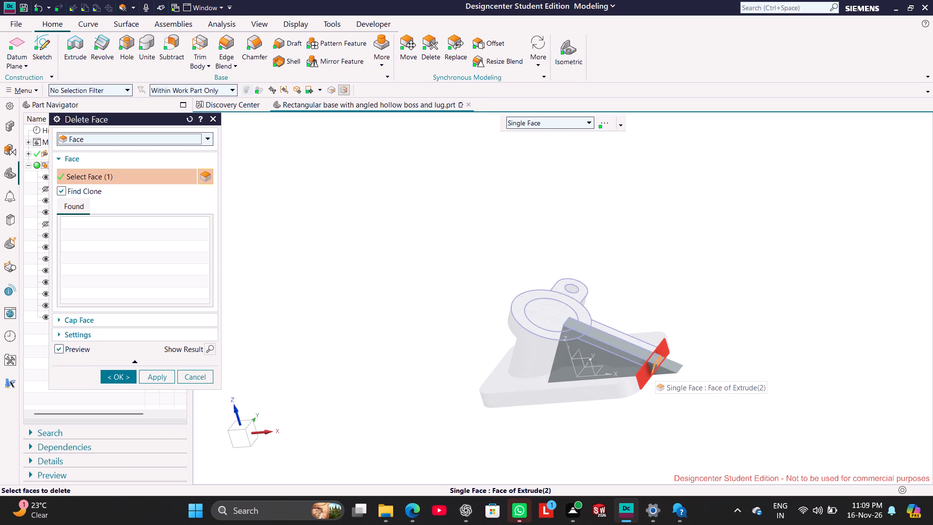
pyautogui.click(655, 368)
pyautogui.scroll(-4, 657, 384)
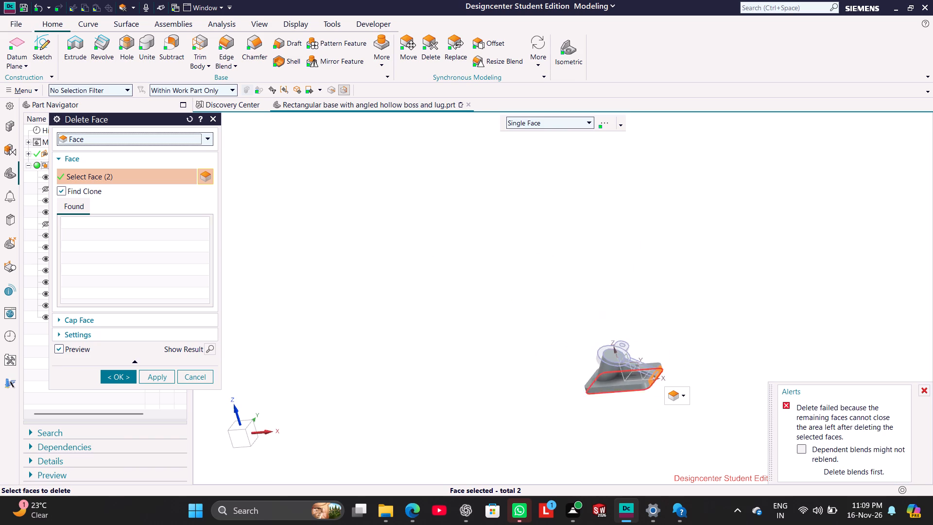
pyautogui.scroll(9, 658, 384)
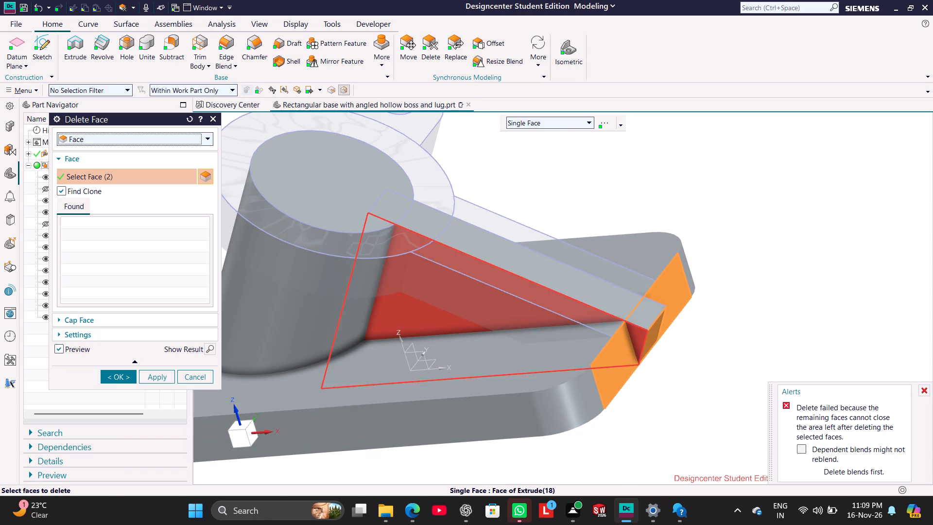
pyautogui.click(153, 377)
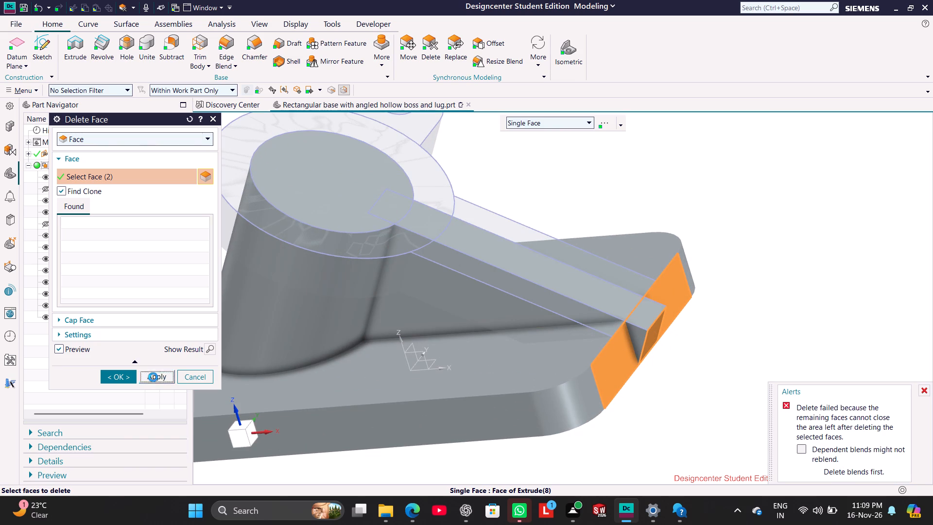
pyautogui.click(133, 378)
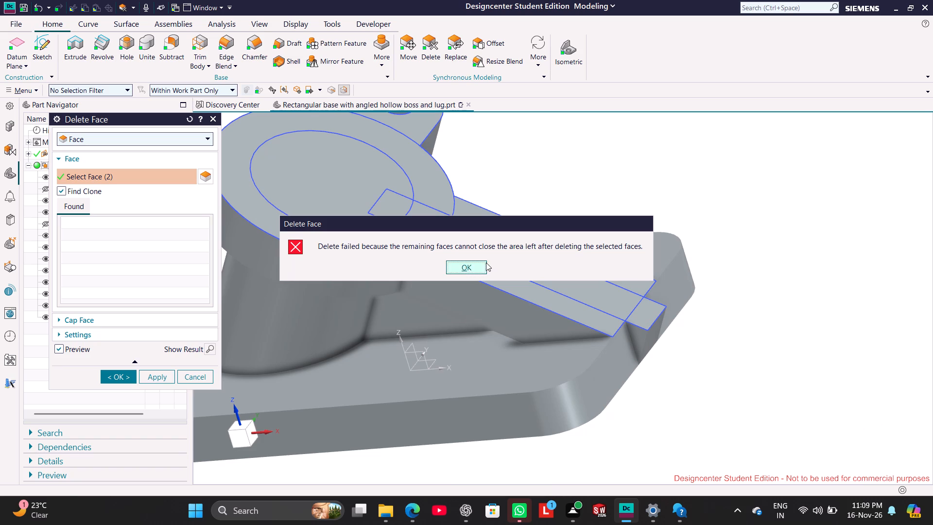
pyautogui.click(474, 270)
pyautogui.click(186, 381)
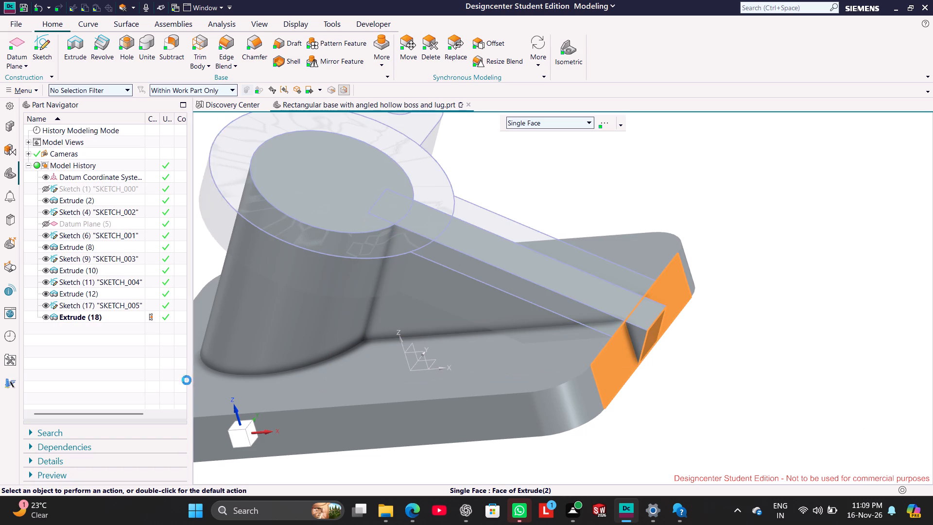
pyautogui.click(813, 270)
# Create a new sketch on the long side face of the Extrude (18) rib.
pyautogui.moveTo(742, 342); pyautogui.dragTo(767, 347, button='middle')
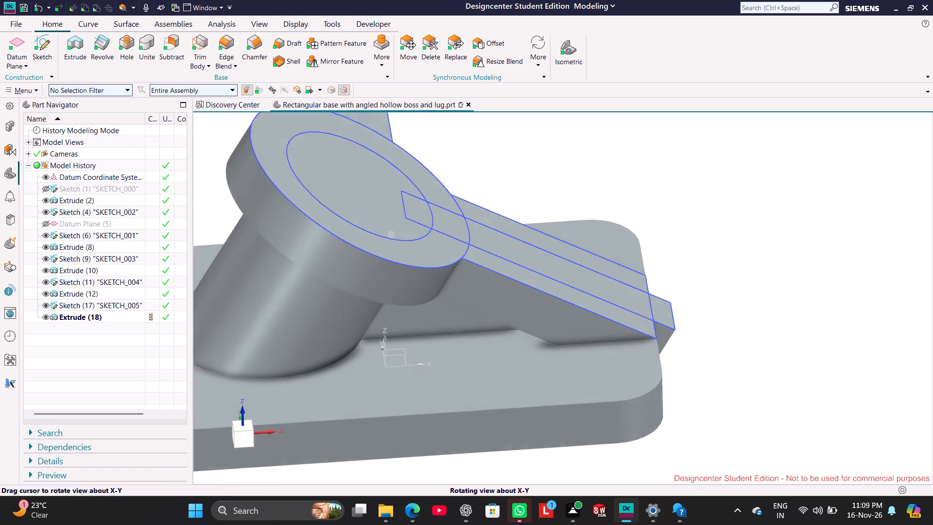
pyautogui.moveTo(767, 347); pyautogui.dragTo(747, 338, button='middle')
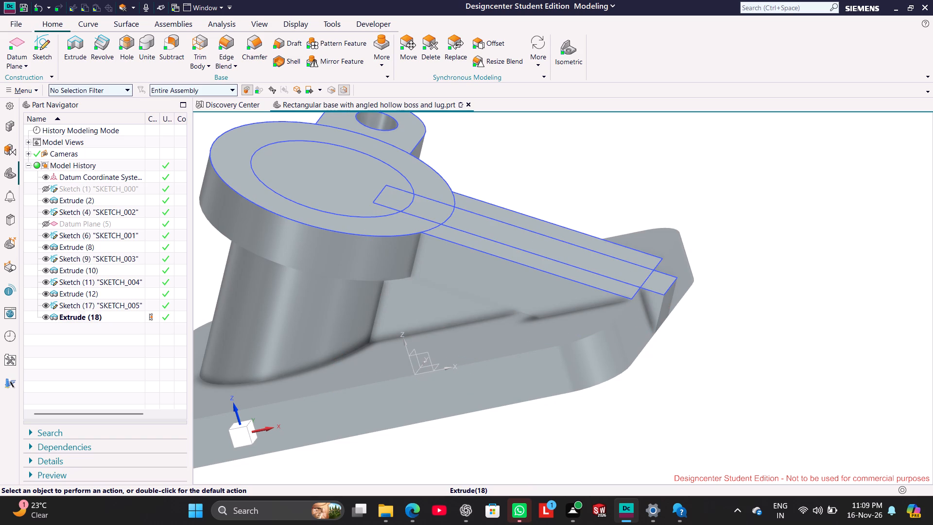
pyautogui.click(44, 46)
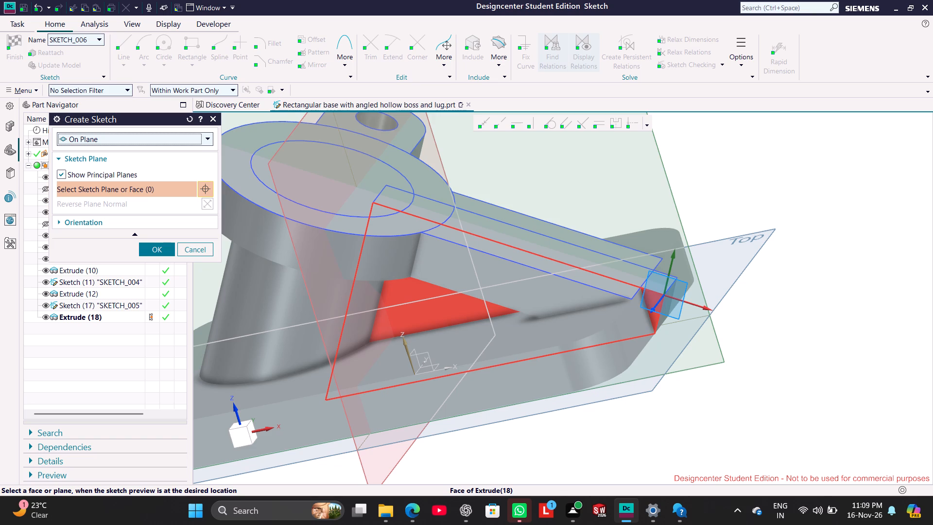
pyautogui.click(652, 304)
pyautogui.click(161, 251)
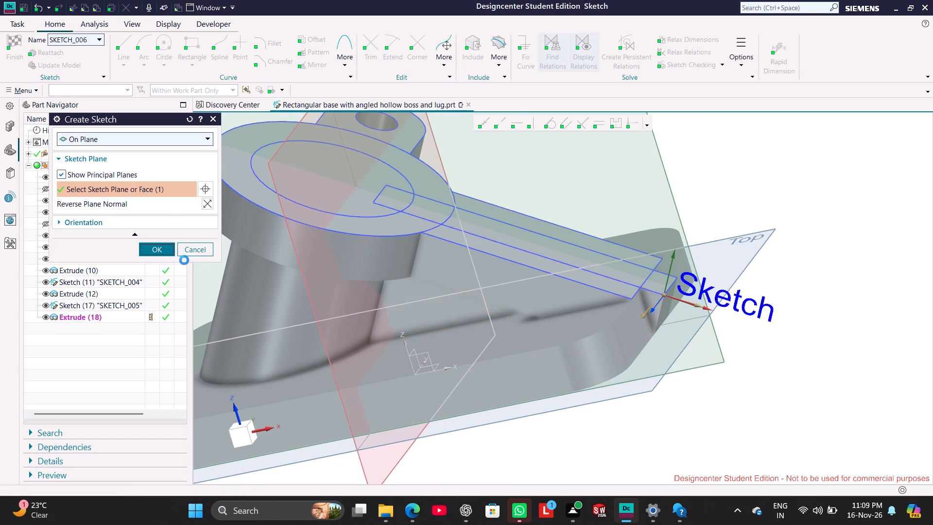
pyautogui.click(657, 226)
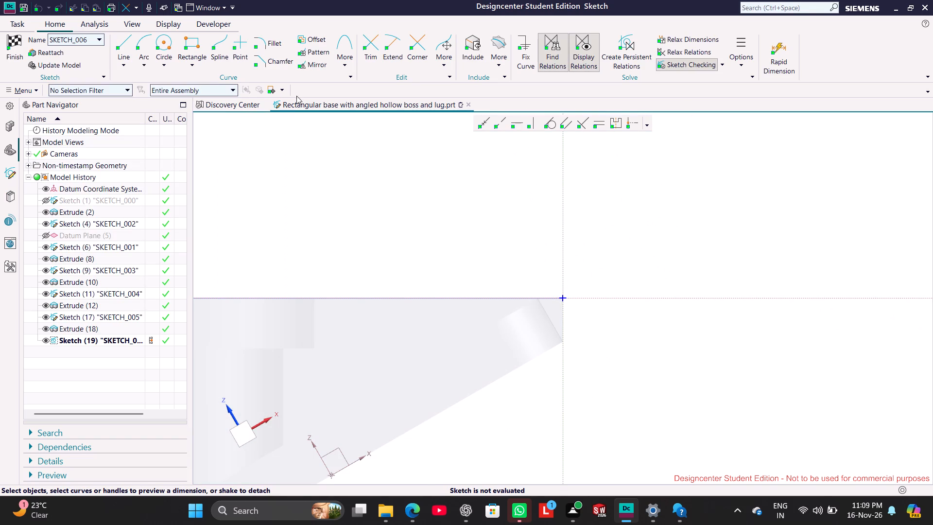
# Draw a closed triangle of three lines over the rib's protruding end, with its sloped side along the base's end edge.
pyautogui.click(122, 45)
pyautogui.scroll(-1, 553, 310)
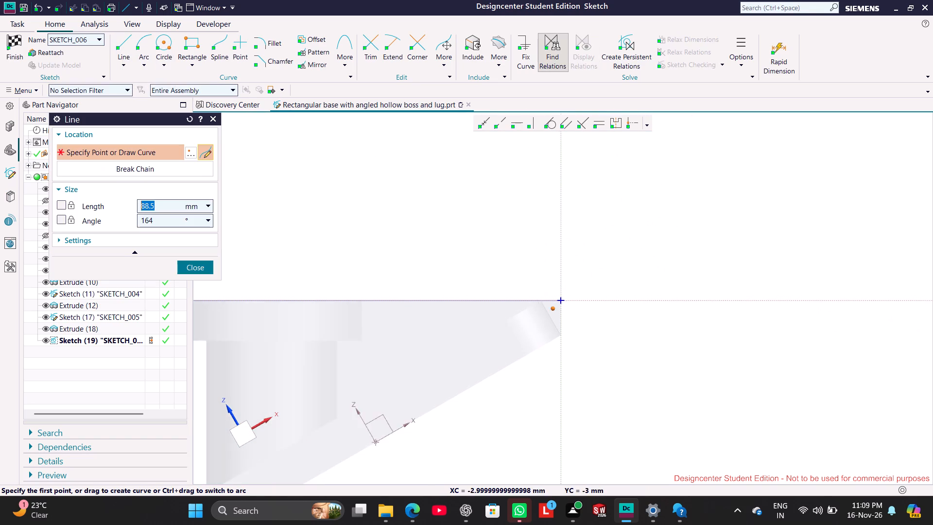
pyautogui.scroll(-2, 553, 310)
pyautogui.scroll(6, 561, 326)
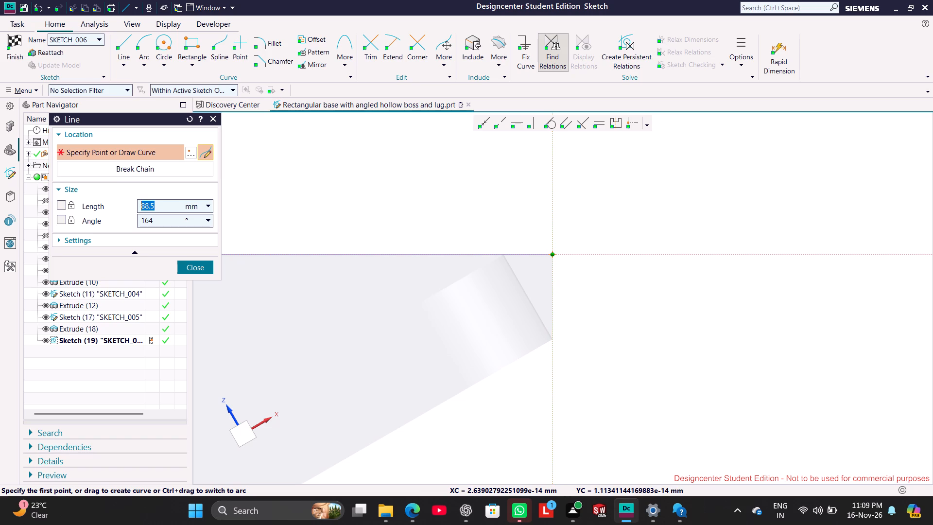
pyautogui.click(553, 253)
pyautogui.click(502, 257)
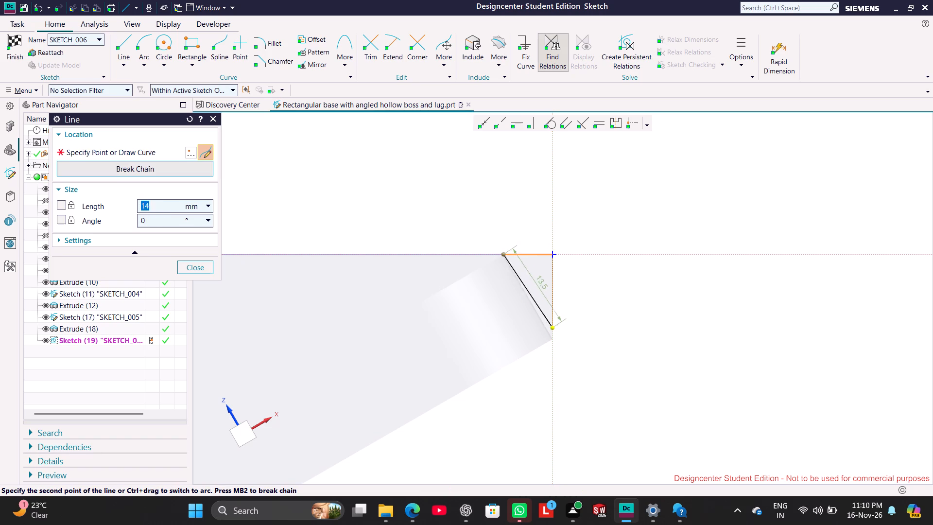
pyautogui.click(552, 341)
pyautogui.click(552, 258)
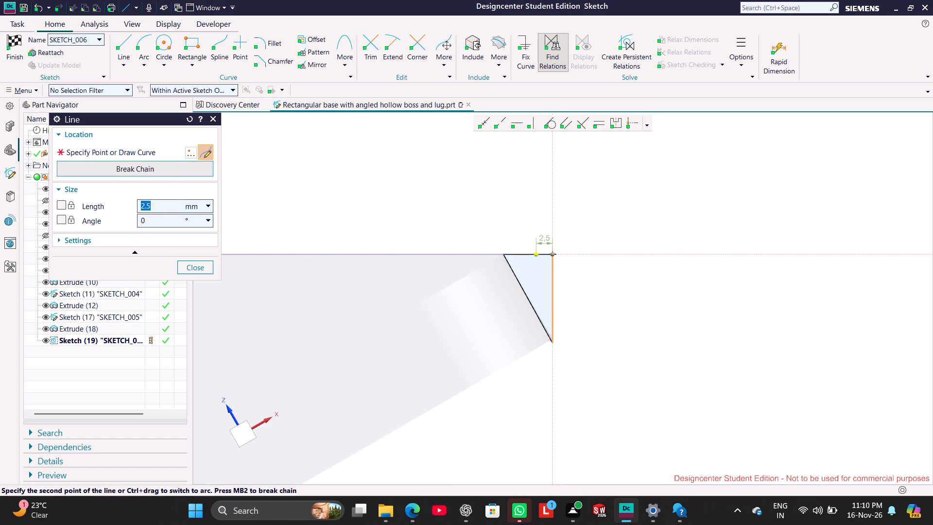
# Finish the triangular sketch on the rib's side face.
pyautogui.click(208, 267)
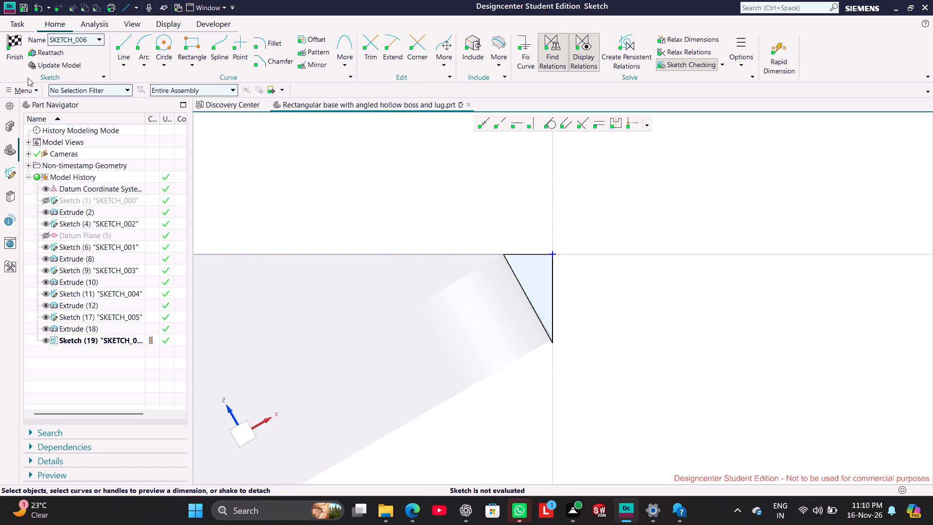
pyautogui.click(21, 59)
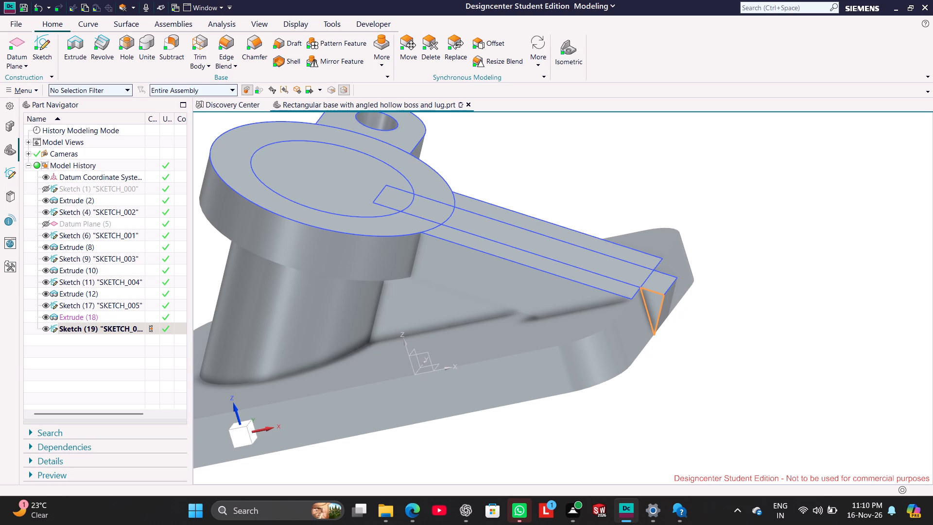
# Extrude the triangle as a Subtract from the Extrude (18) rib body, with start Until Next and end distance 0 mm.
pyautogui.rightClick(115, 329)
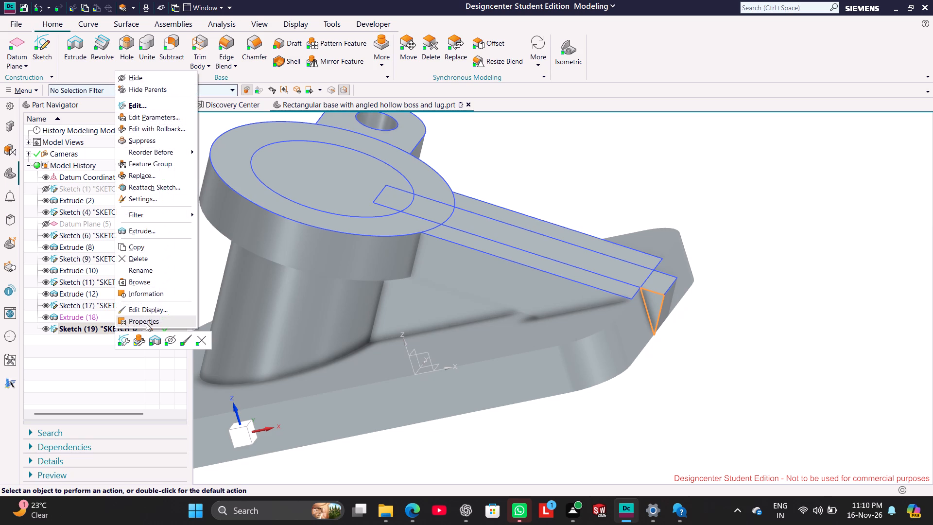
pyautogui.click(152, 338)
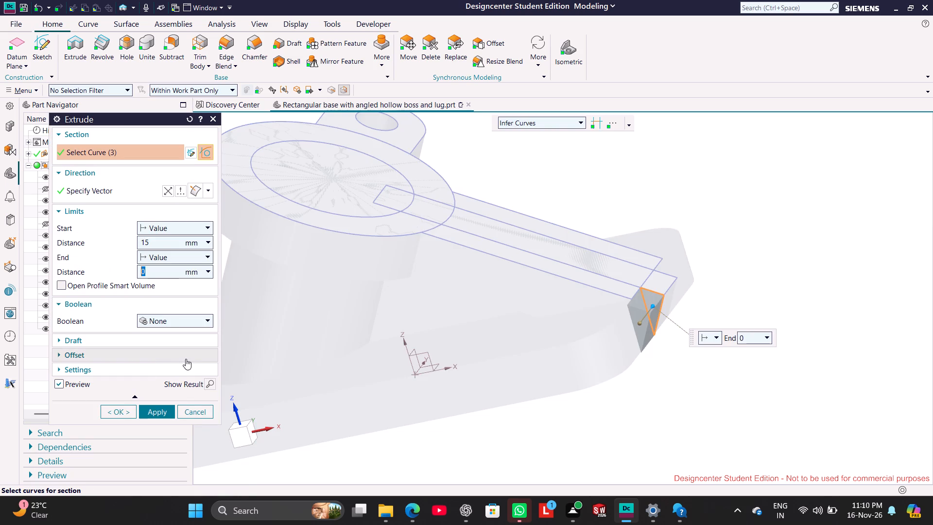
pyautogui.click(184, 321)
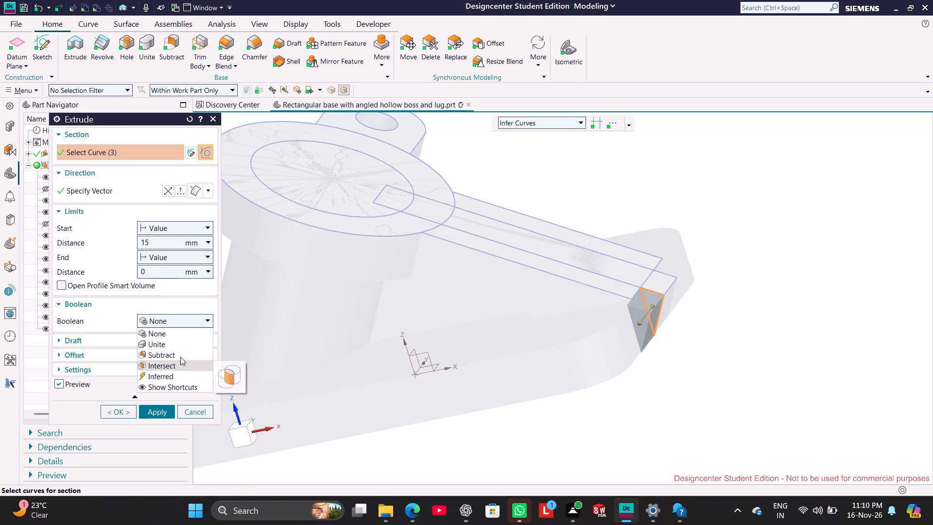
pyautogui.click(180, 356)
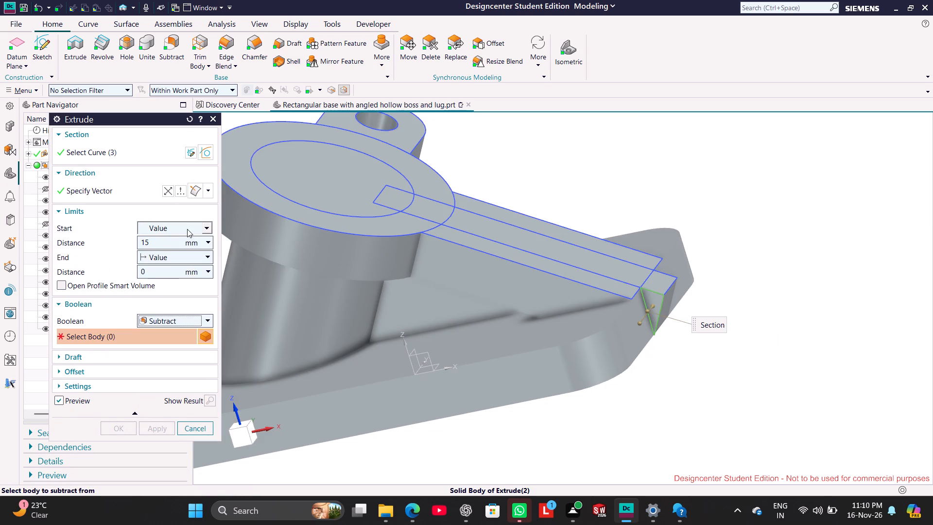
pyautogui.click(187, 229)
pyautogui.click(190, 263)
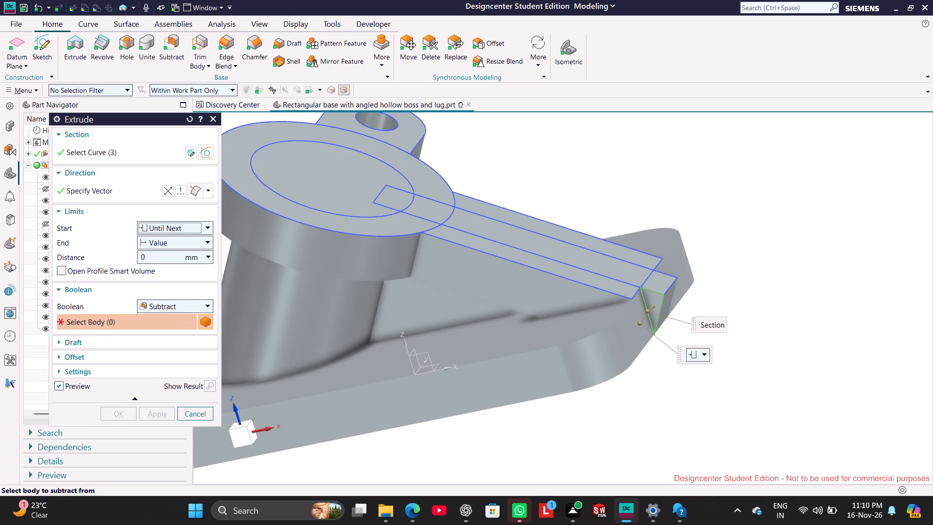
pyautogui.middleClick(807, 295)
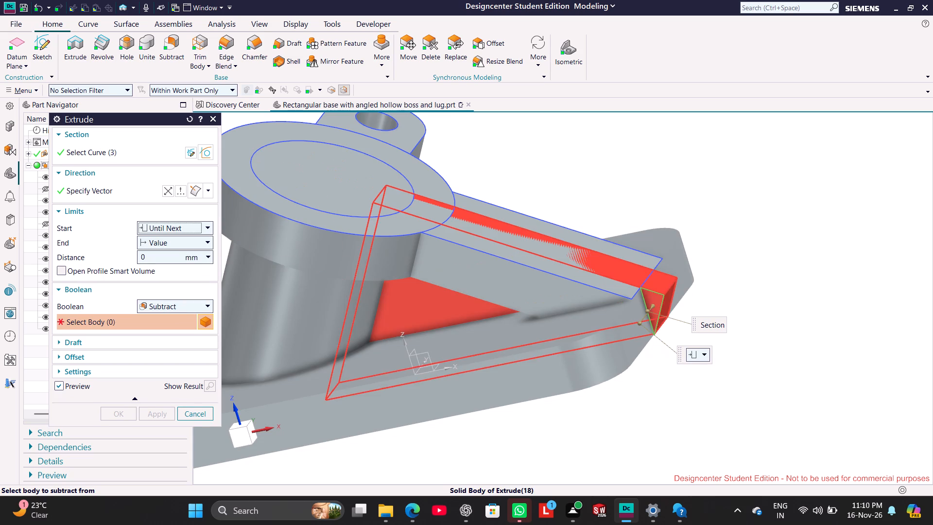
pyautogui.click(655, 301)
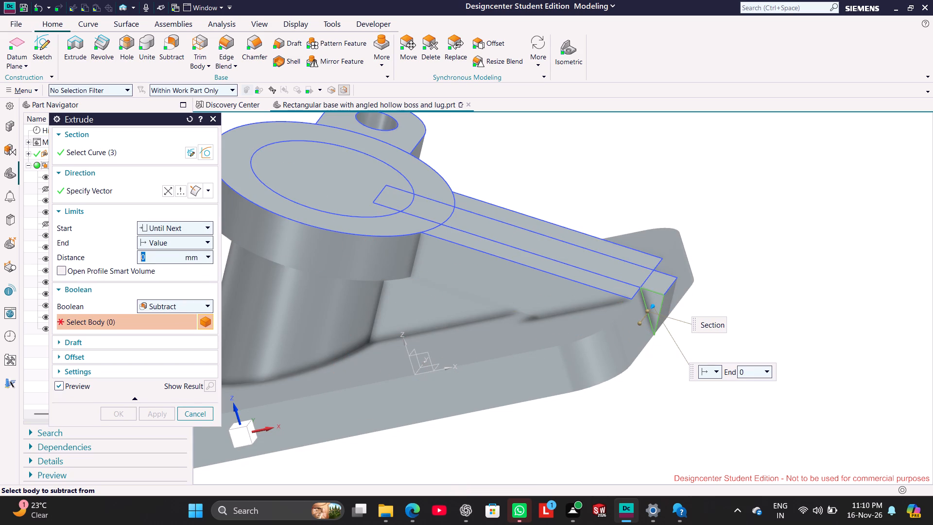
pyautogui.click(653, 299)
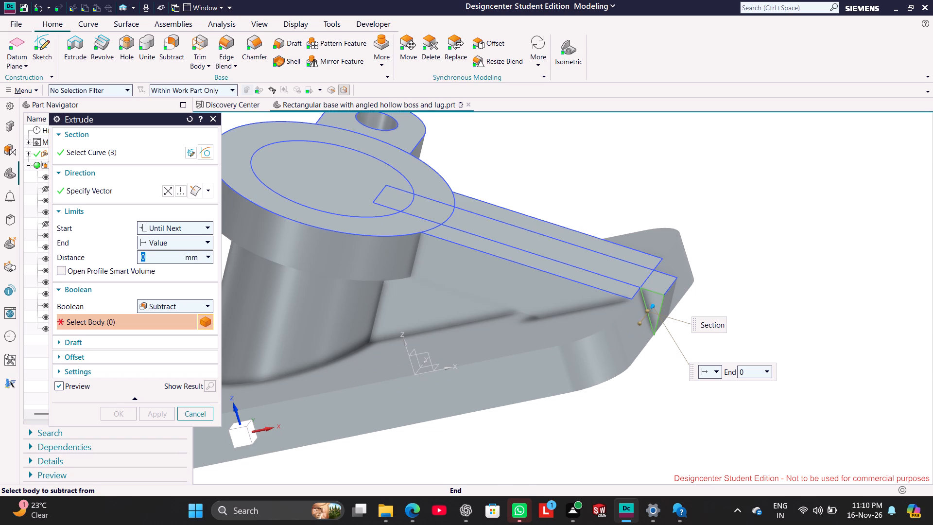
pyautogui.doubleClick(657, 298)
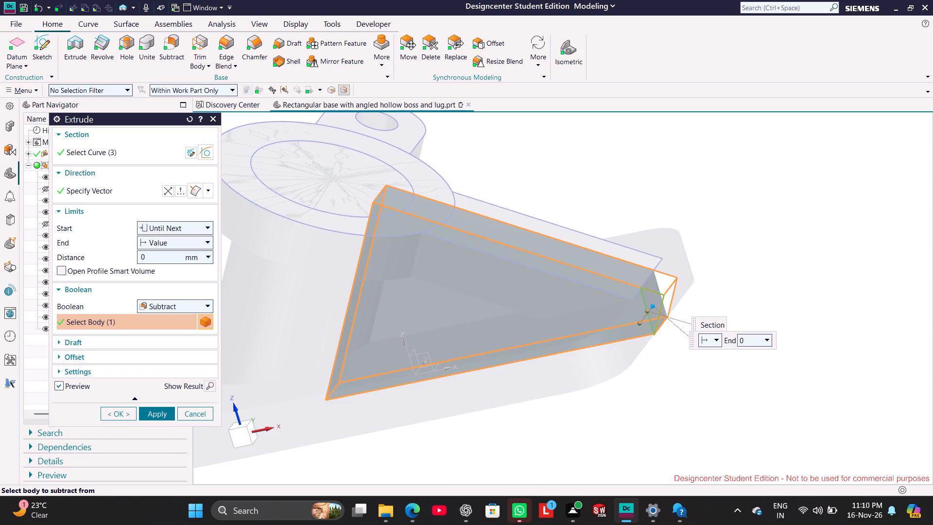
pyautogui.click(161, 415)
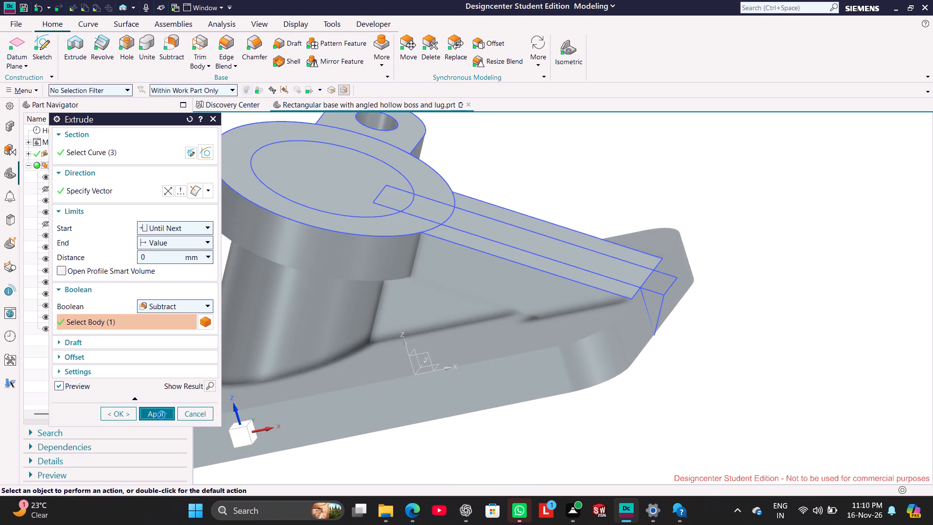
pyautogui.click(202, 411)
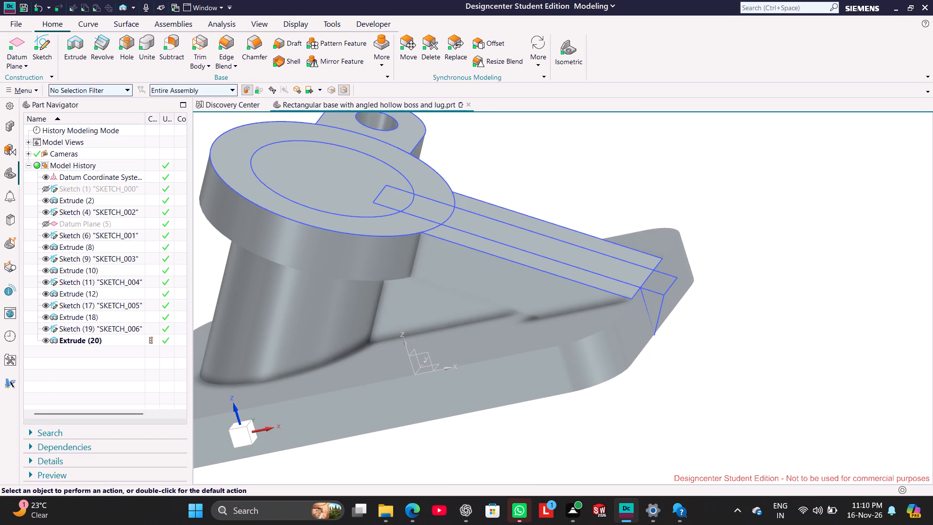
# Hide the sketches SKETCH_001 through SKETCH_006.
pyautogui.middleClick(747, 353)
pyautogui.moveTo(744, 331); pyautogui.dragTo(751, 324, button='middle')
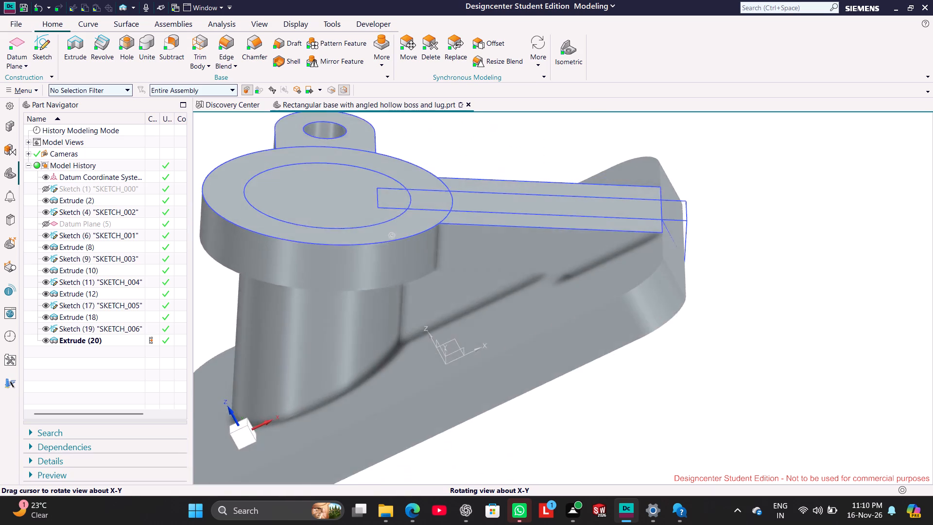
pyautogui.moveTo(751, 324); pyautogui.dragTo(751, 326, button='middle')
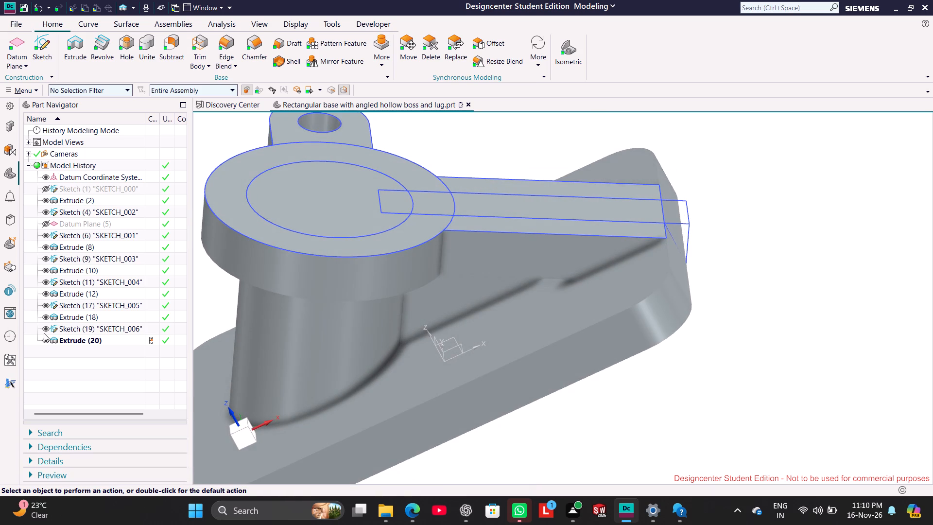
pyautogui.click(44, 330)
pyautogui.click(44, 307)
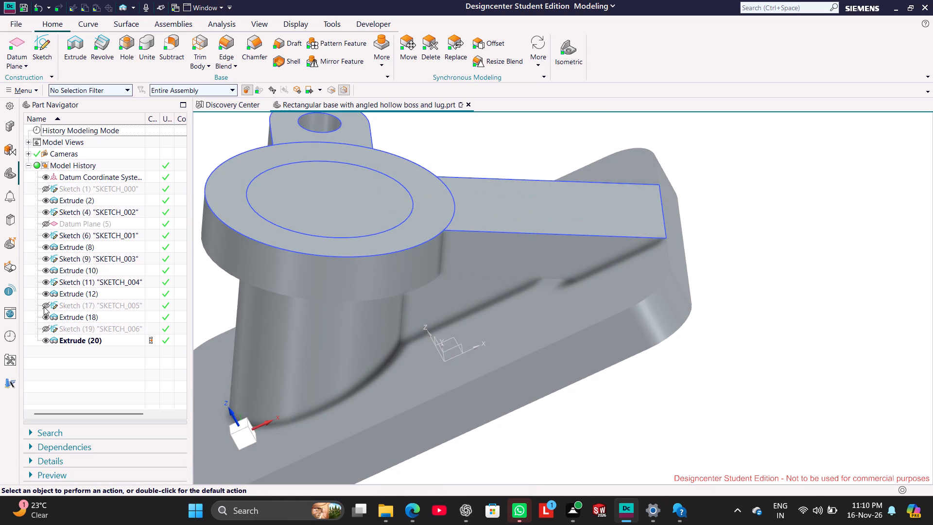
pyautogui.click(44, 282)
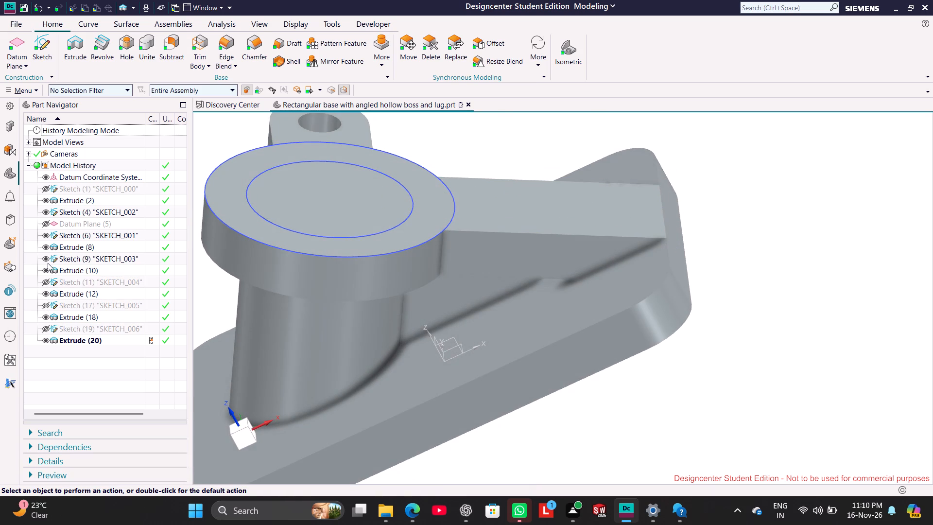
pyautogui.click(43, 260)
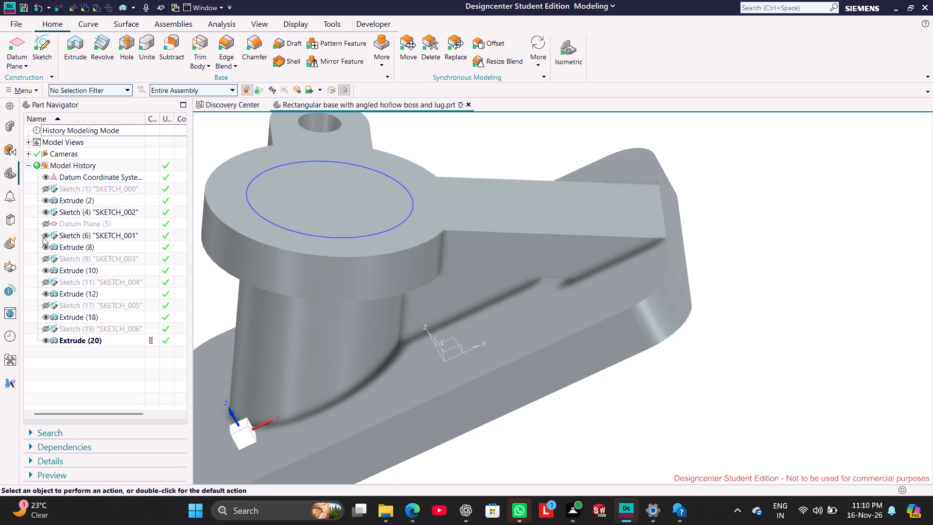
pyautogui.click(46, 213)
pyautogui.rightClick(302, 229)
pyautogui.click(358, 217)
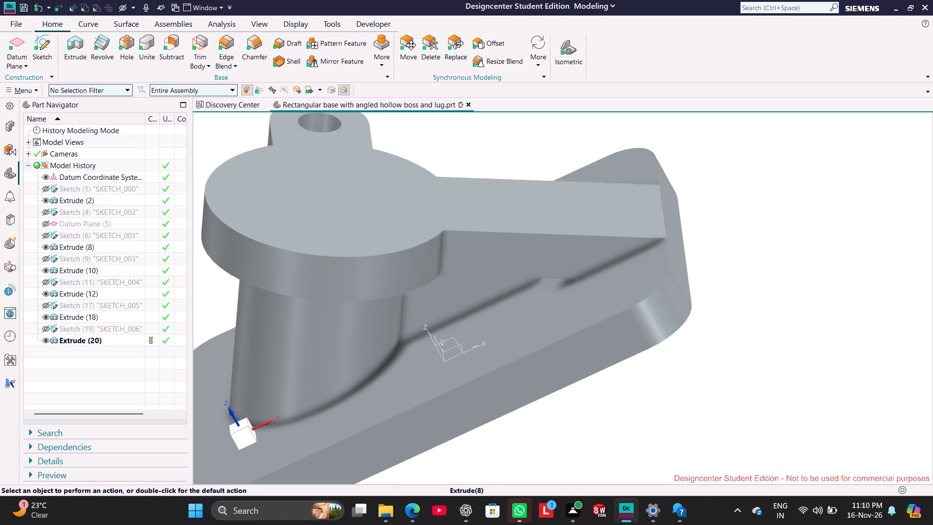
# Show the whole model in isometric view and hide the datum coordinate system.
pyautogui.scroll(1, 583, 299)
pyautogui.scroll(-5, 583, 299)
pyautogui.moveTo(341, 303); pyautogui.dragTo(391, 253, button='right')
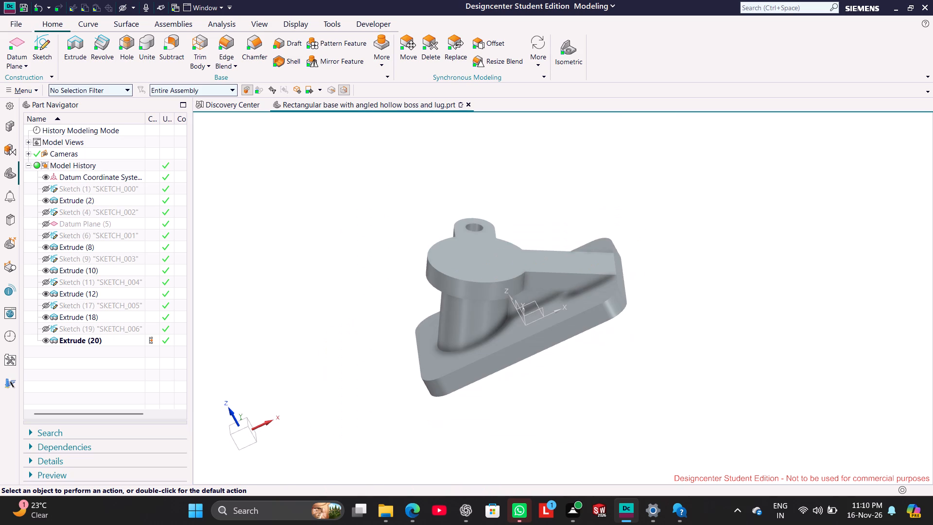
pyautogui.click(571, 60)
pyautogui.click(310, 230)
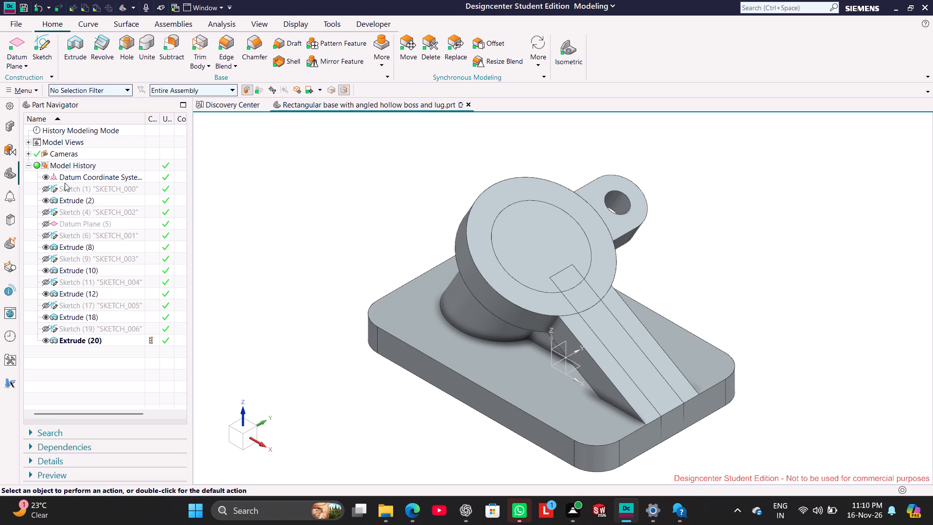
pyautogui.click(46, 175)
pyautogui.click(46, 175)
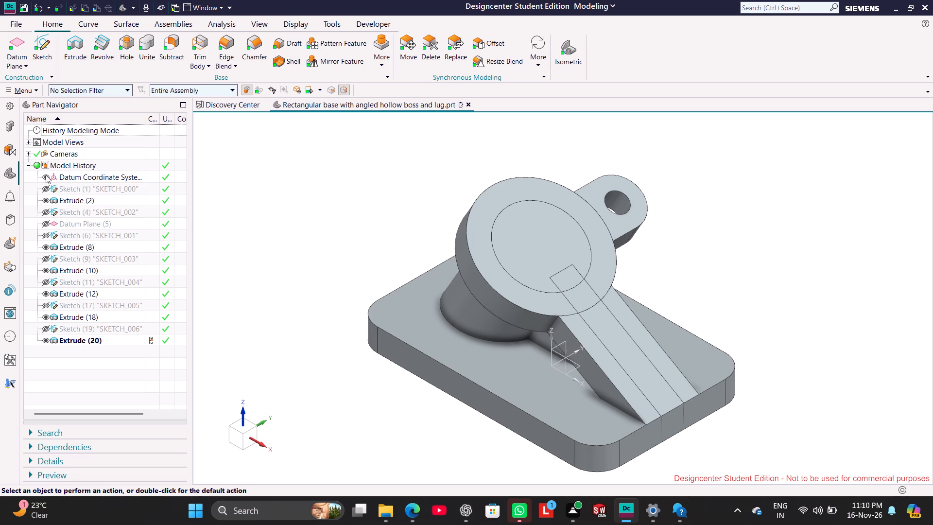
pyautogui.click(46, 175)
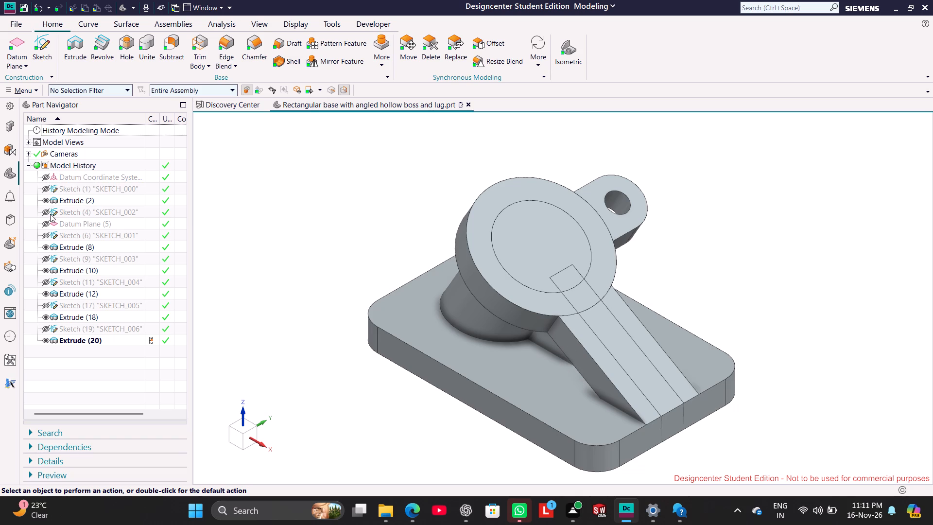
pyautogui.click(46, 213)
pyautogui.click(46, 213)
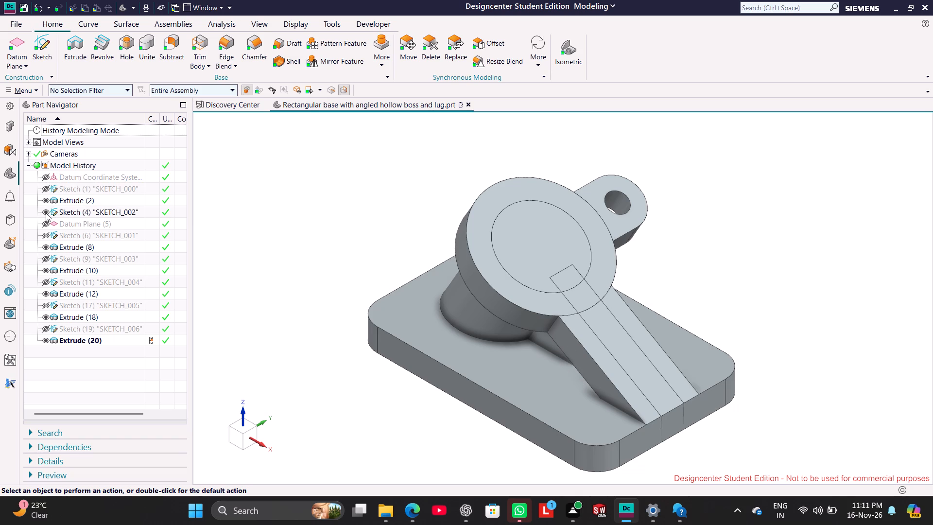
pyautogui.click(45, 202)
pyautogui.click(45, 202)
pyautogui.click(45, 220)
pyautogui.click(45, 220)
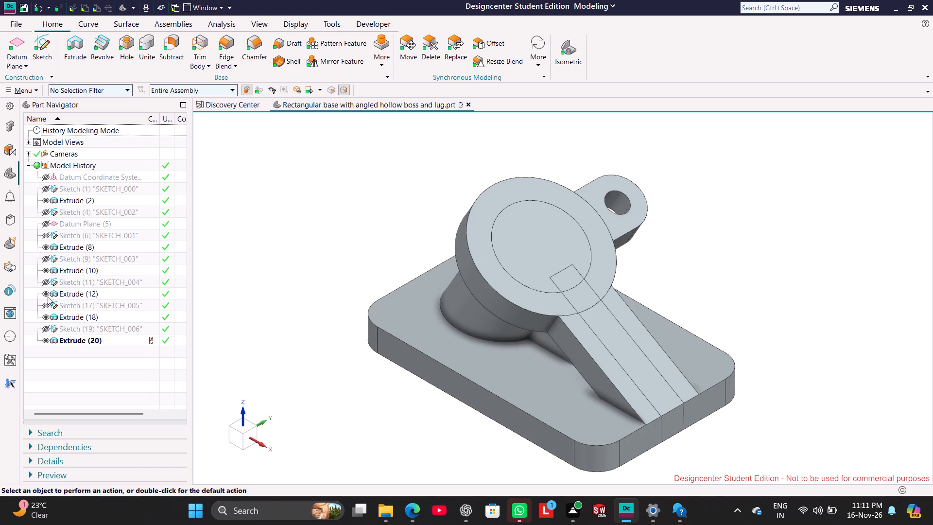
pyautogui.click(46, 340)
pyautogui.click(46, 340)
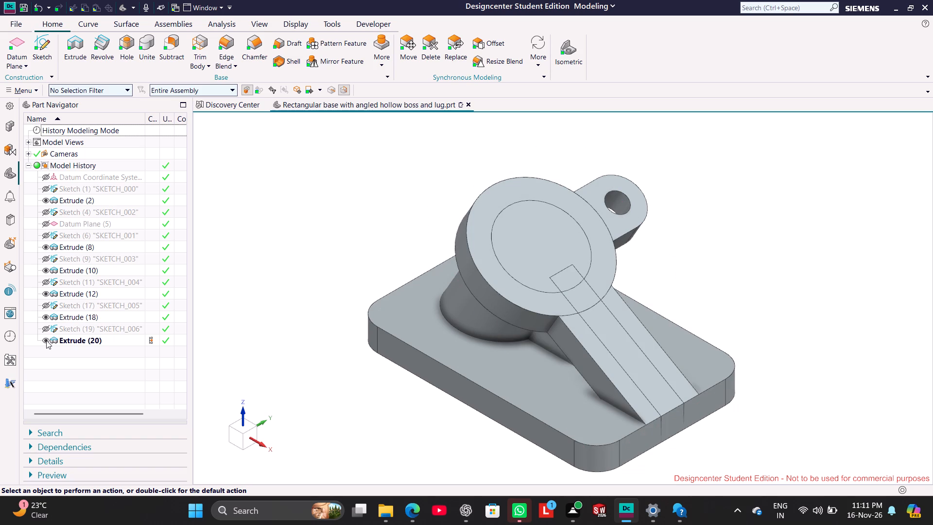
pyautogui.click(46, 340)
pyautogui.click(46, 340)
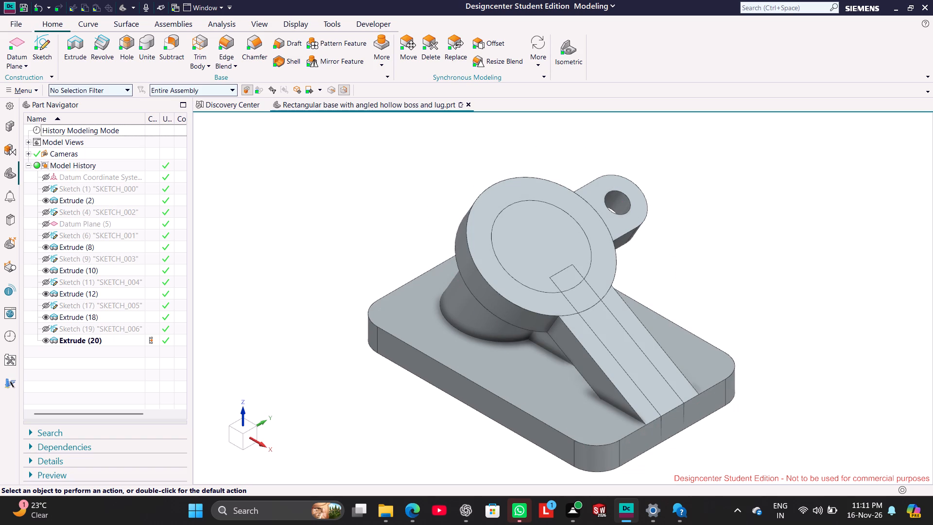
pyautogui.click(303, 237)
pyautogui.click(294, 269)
# Create a new sketch on the circular top face of the angled boss.
pyautogui.click(527, 242)
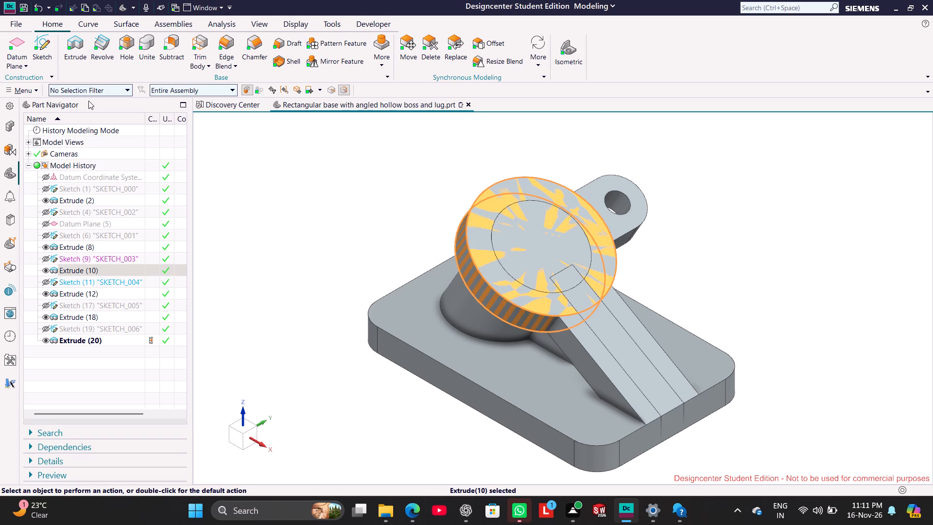
pyautogui.click(43, 54)
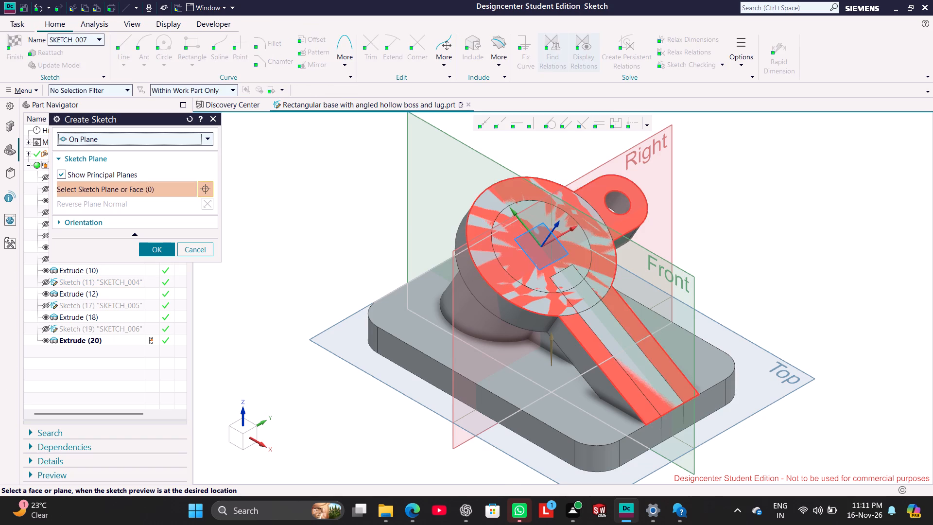
pyautogui.click(479, 211)
pyautogui.click(168, 245)
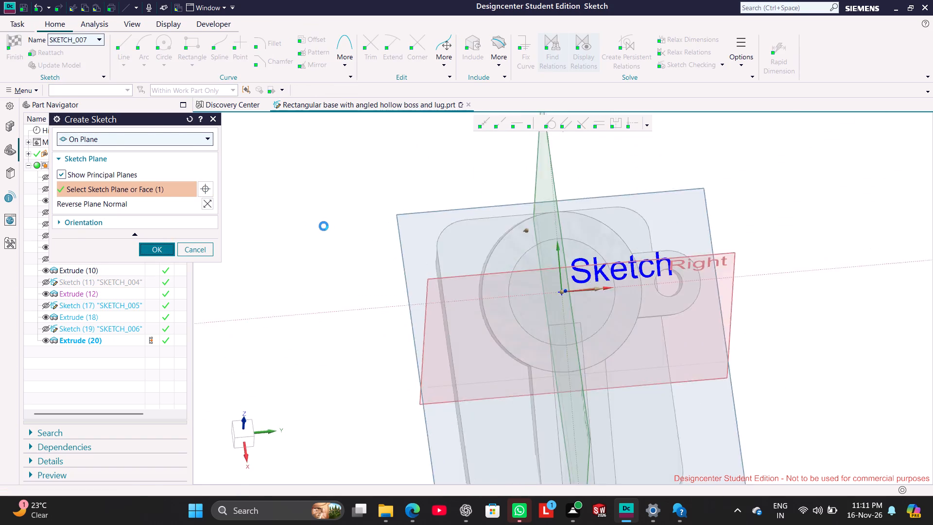
pyautogui.click(337, 189)
# Sketch a circle about 30 mm in diameter centred on the sketch origin of the boss face and finish the sketch.
pyautogui.click(166, 38)
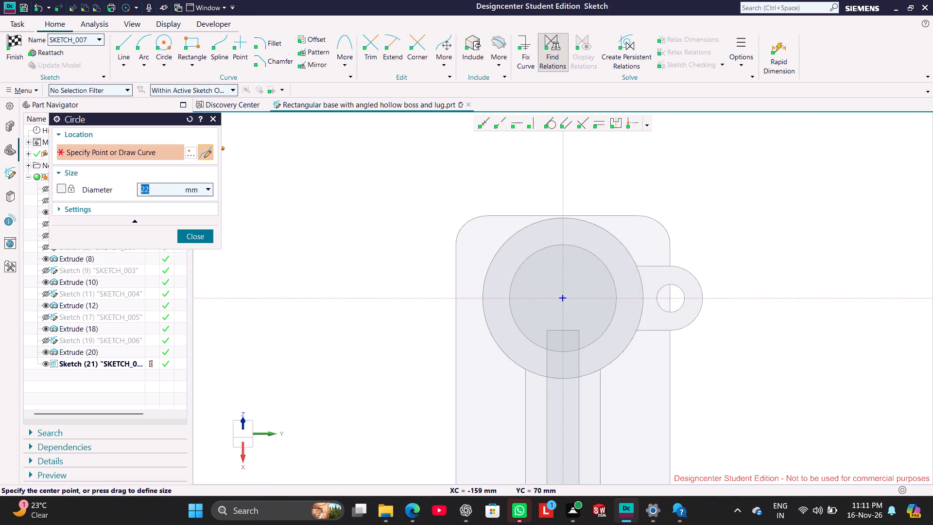
pyautogui.click(564, 298)
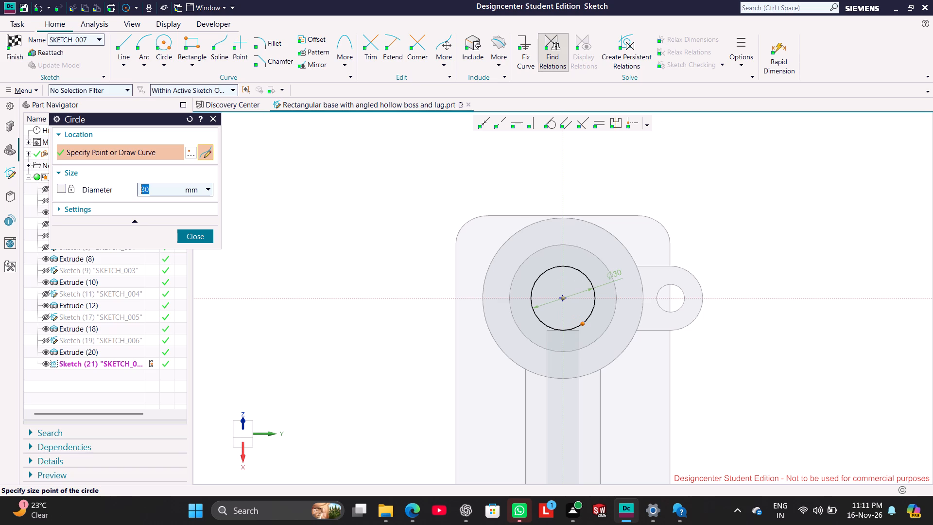
pyautogui.click(583, 324)
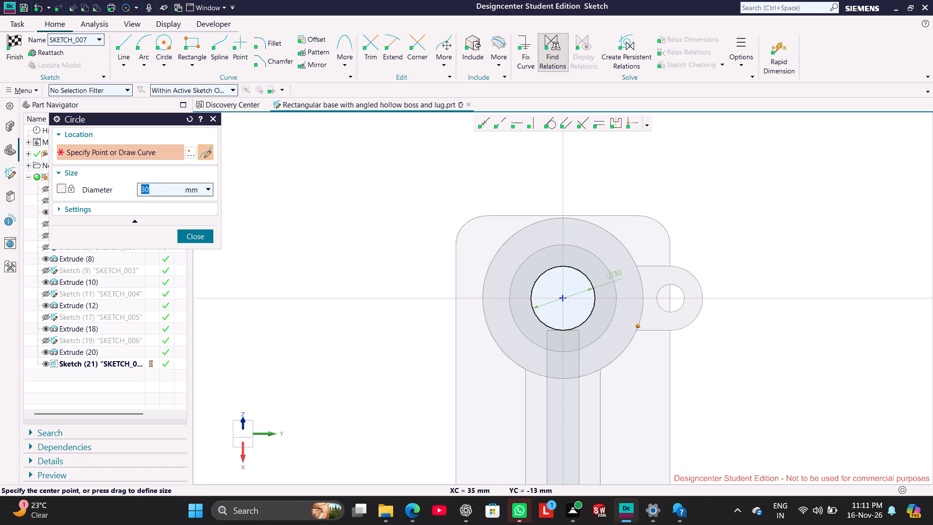
pyautogui.click(203, 235)
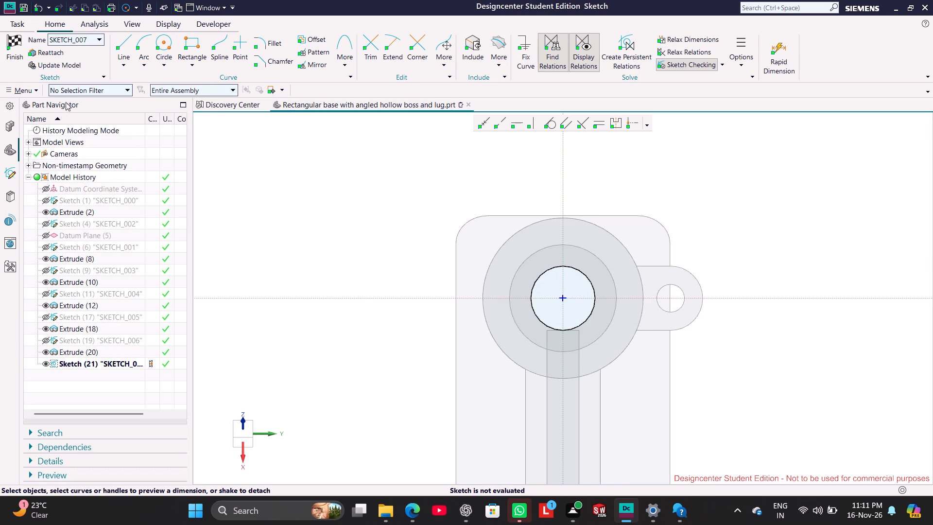
pyautogui.click(18, 54)
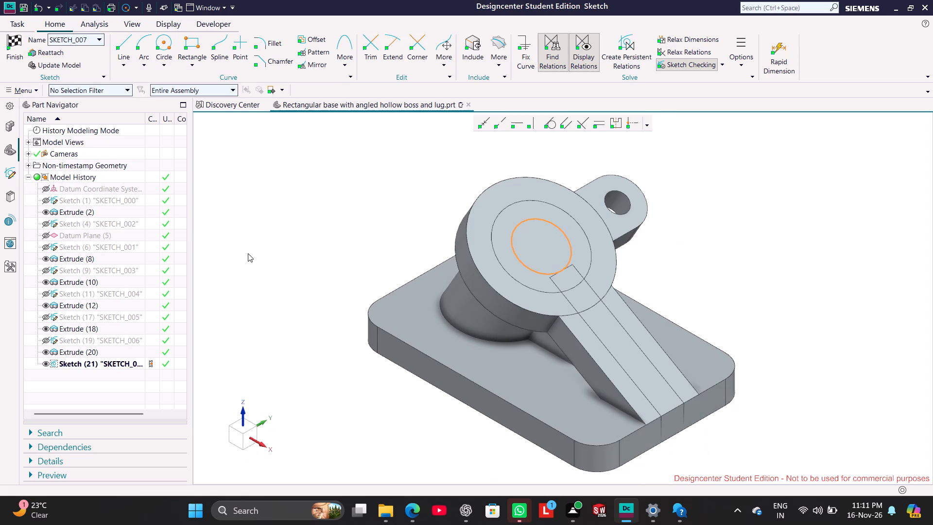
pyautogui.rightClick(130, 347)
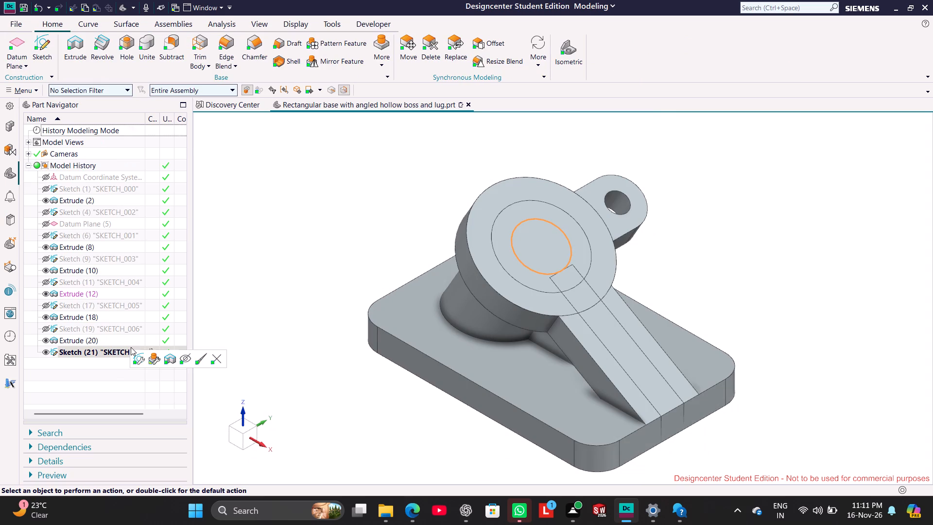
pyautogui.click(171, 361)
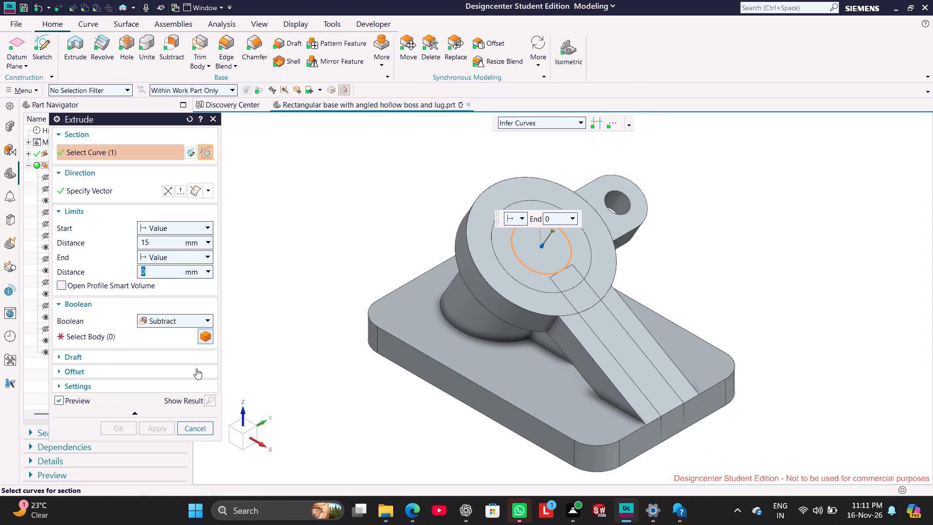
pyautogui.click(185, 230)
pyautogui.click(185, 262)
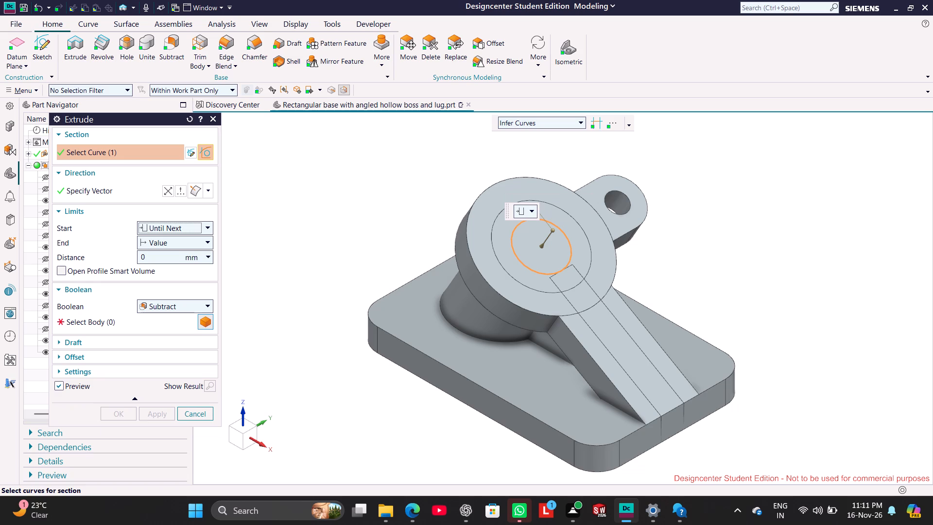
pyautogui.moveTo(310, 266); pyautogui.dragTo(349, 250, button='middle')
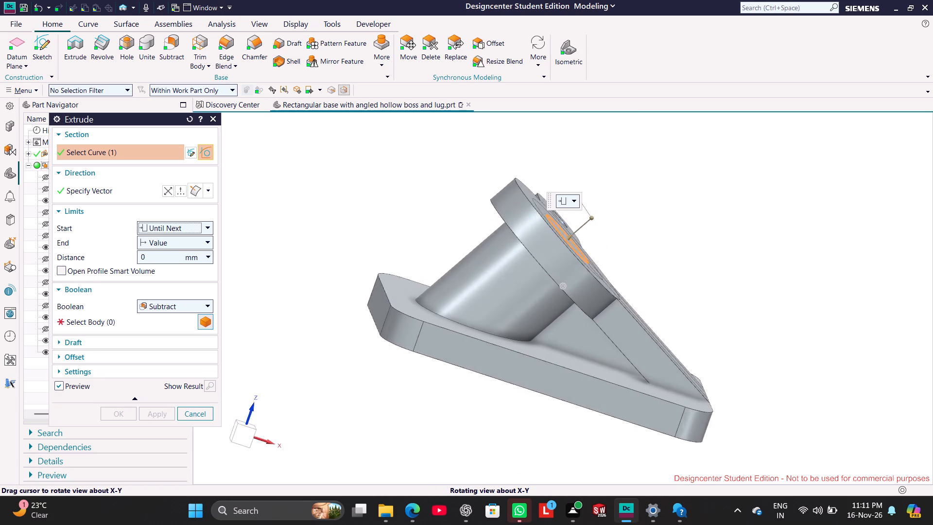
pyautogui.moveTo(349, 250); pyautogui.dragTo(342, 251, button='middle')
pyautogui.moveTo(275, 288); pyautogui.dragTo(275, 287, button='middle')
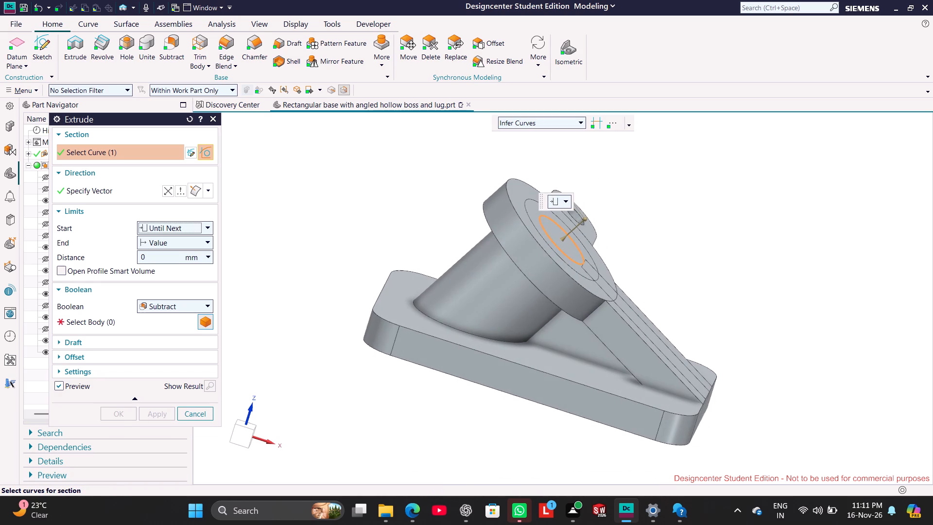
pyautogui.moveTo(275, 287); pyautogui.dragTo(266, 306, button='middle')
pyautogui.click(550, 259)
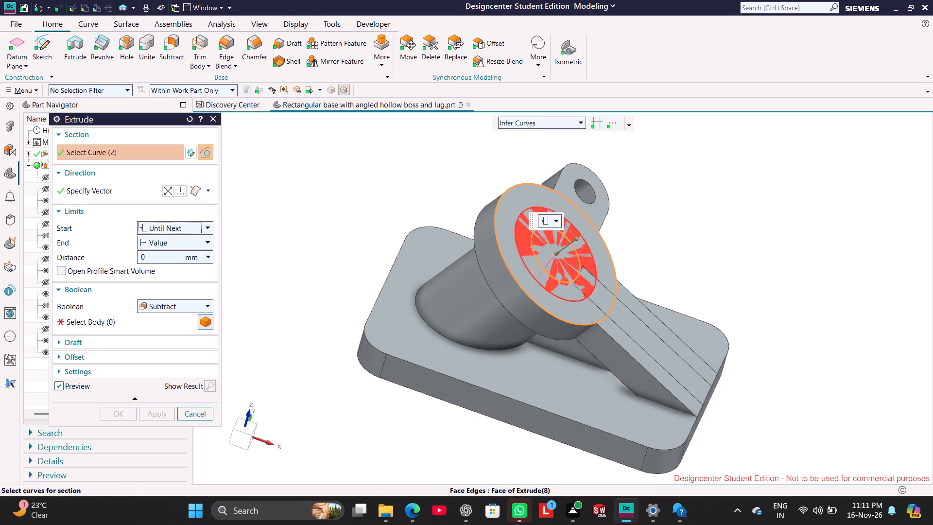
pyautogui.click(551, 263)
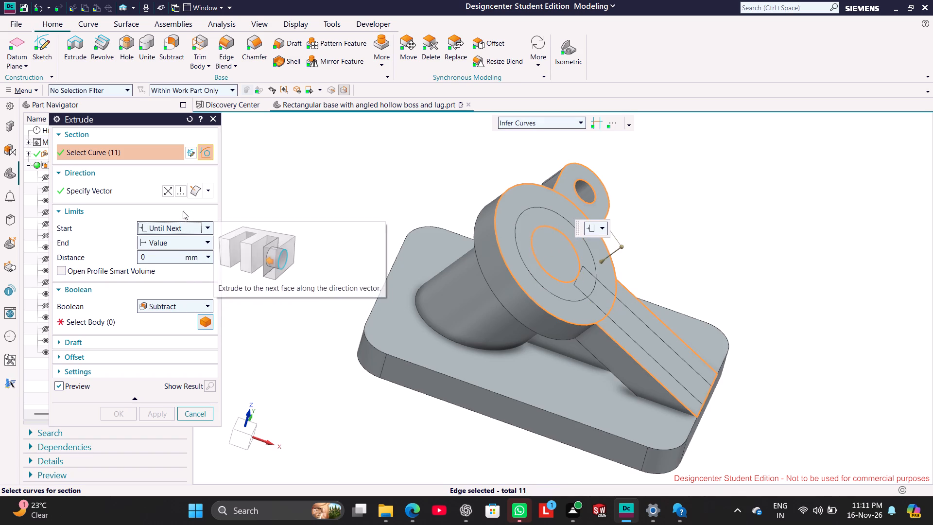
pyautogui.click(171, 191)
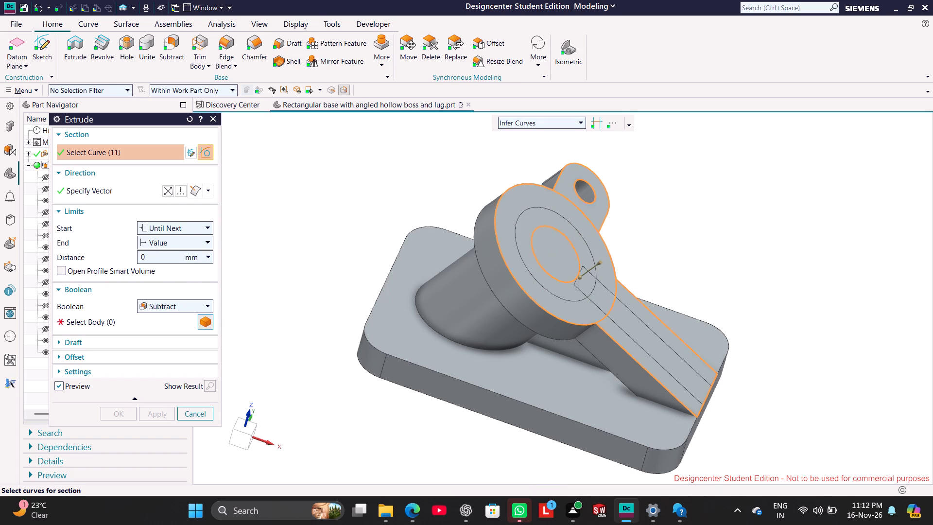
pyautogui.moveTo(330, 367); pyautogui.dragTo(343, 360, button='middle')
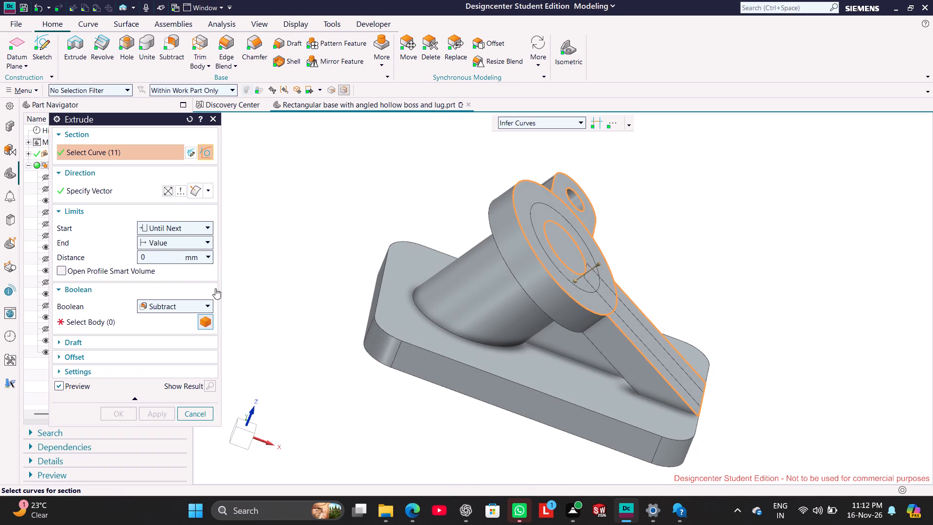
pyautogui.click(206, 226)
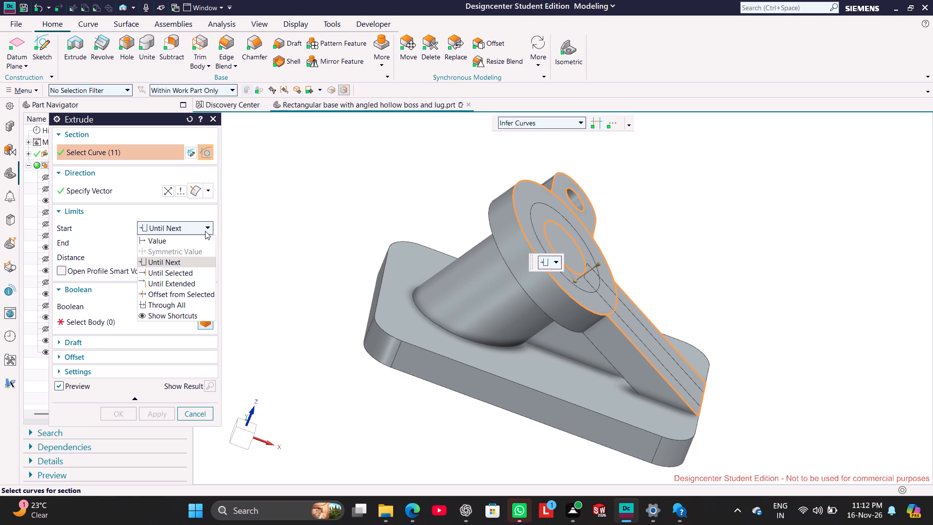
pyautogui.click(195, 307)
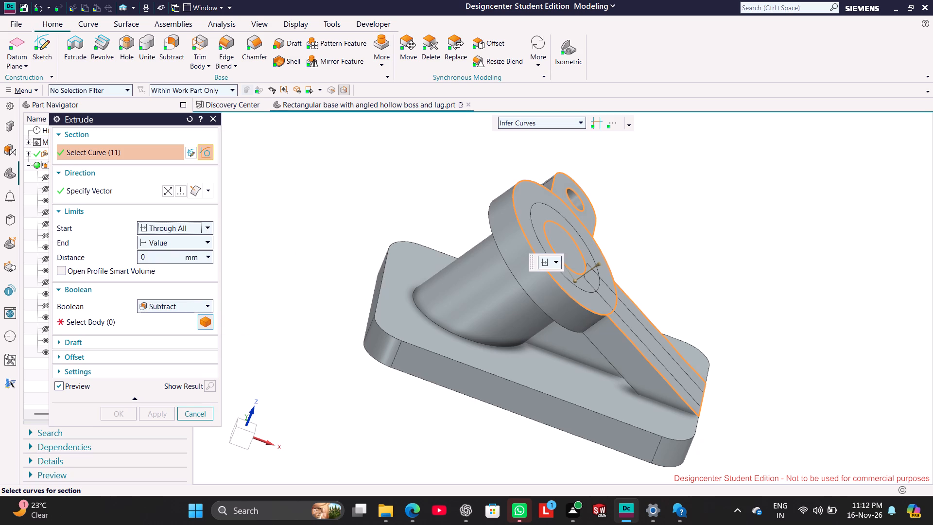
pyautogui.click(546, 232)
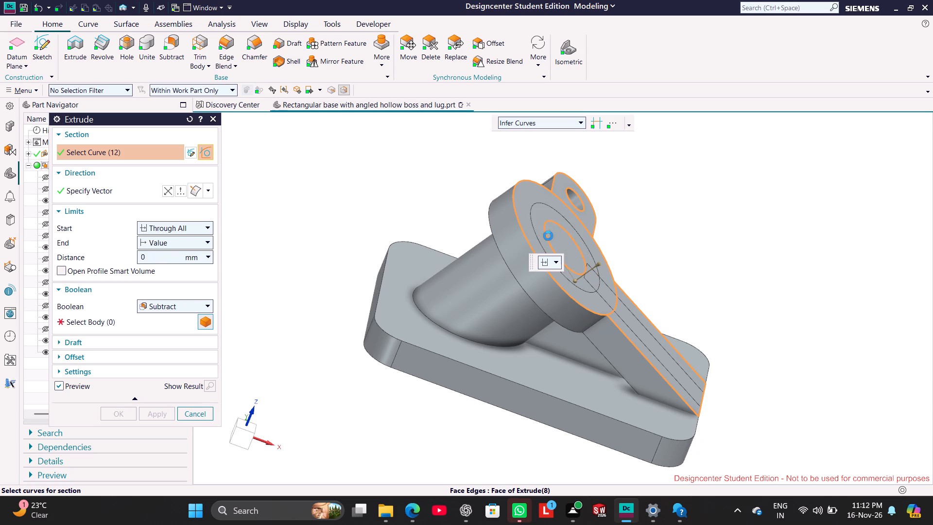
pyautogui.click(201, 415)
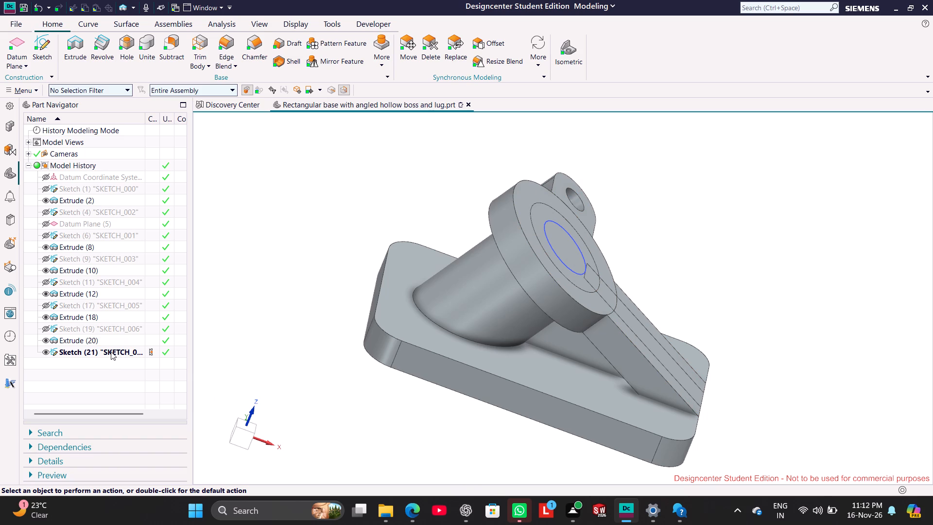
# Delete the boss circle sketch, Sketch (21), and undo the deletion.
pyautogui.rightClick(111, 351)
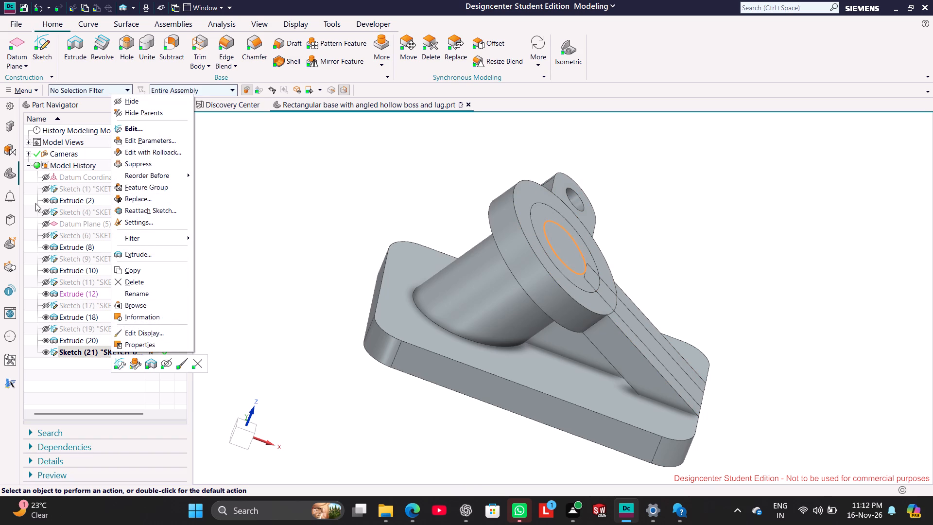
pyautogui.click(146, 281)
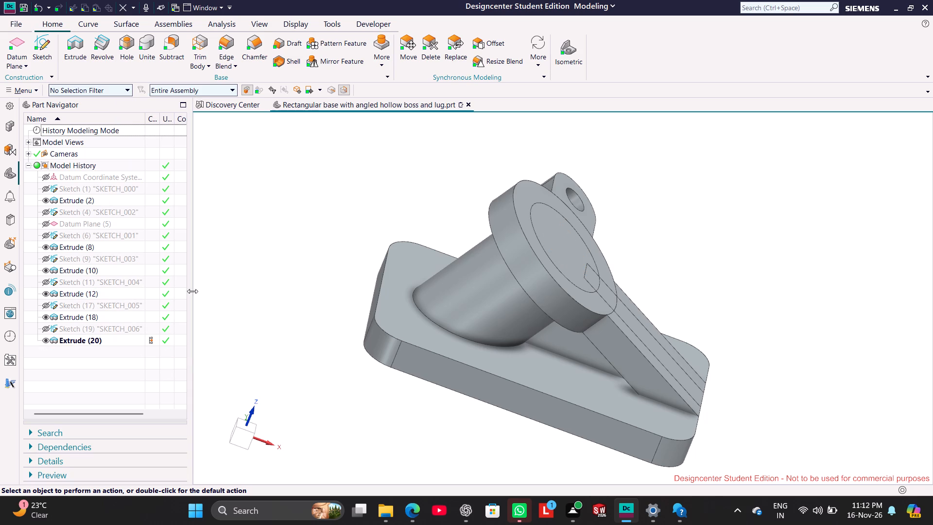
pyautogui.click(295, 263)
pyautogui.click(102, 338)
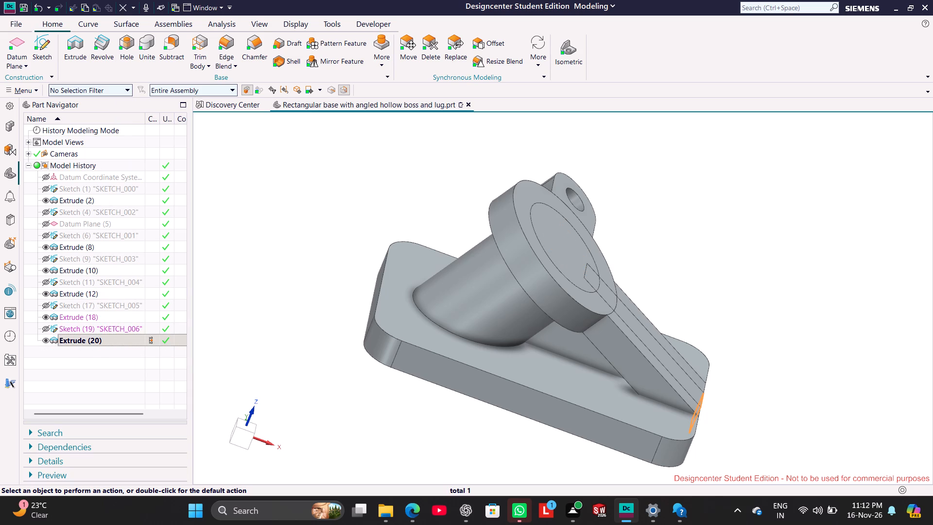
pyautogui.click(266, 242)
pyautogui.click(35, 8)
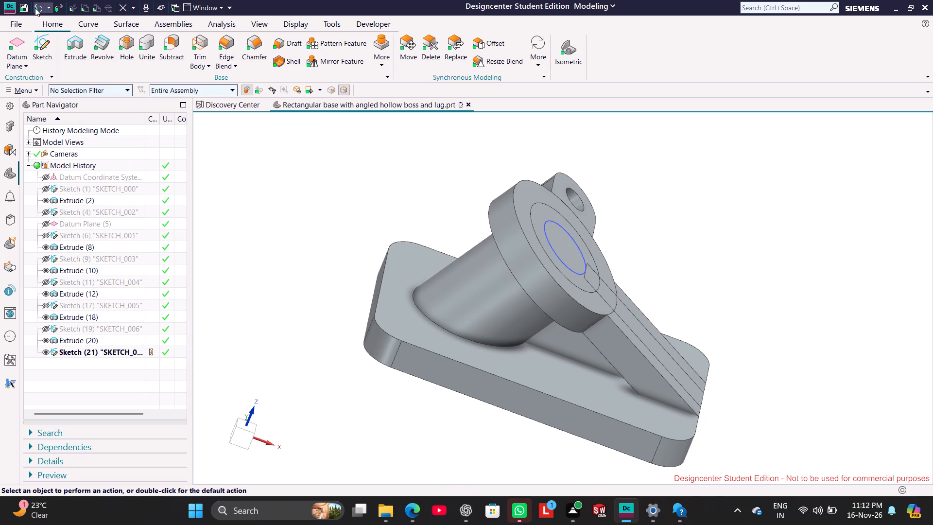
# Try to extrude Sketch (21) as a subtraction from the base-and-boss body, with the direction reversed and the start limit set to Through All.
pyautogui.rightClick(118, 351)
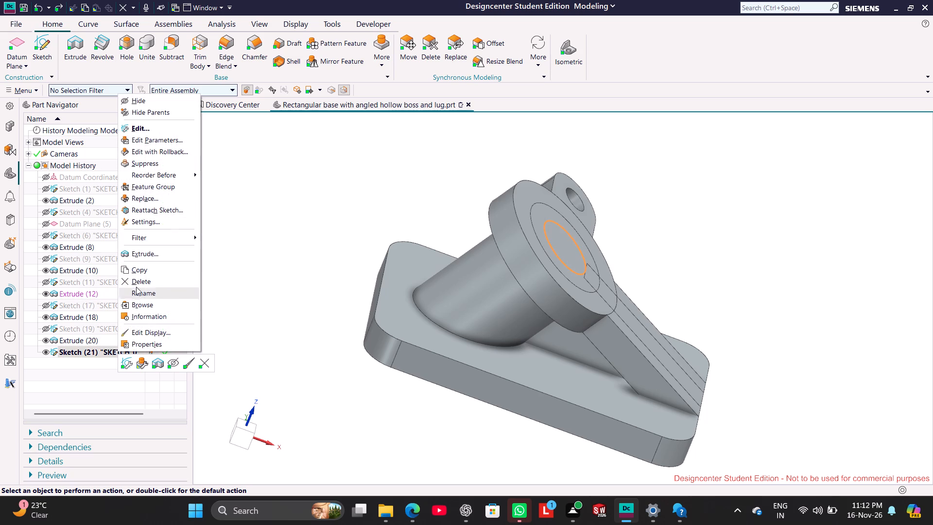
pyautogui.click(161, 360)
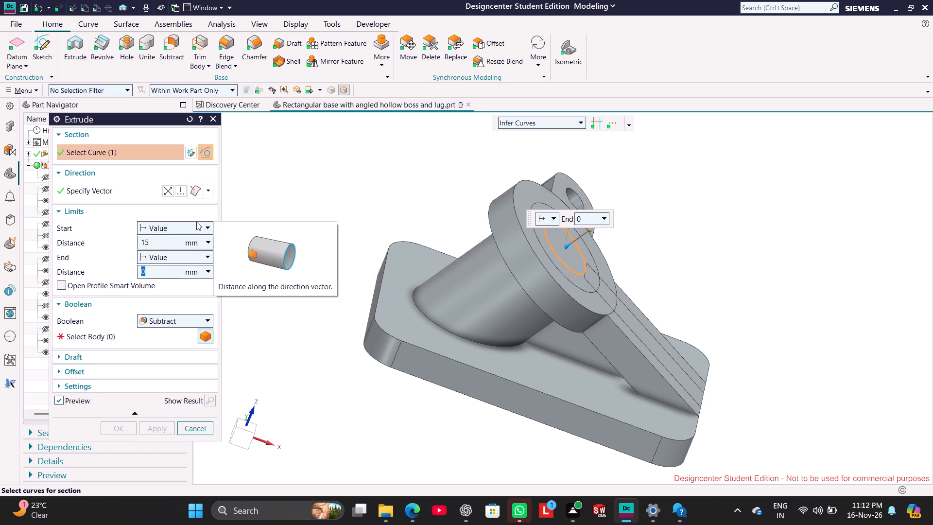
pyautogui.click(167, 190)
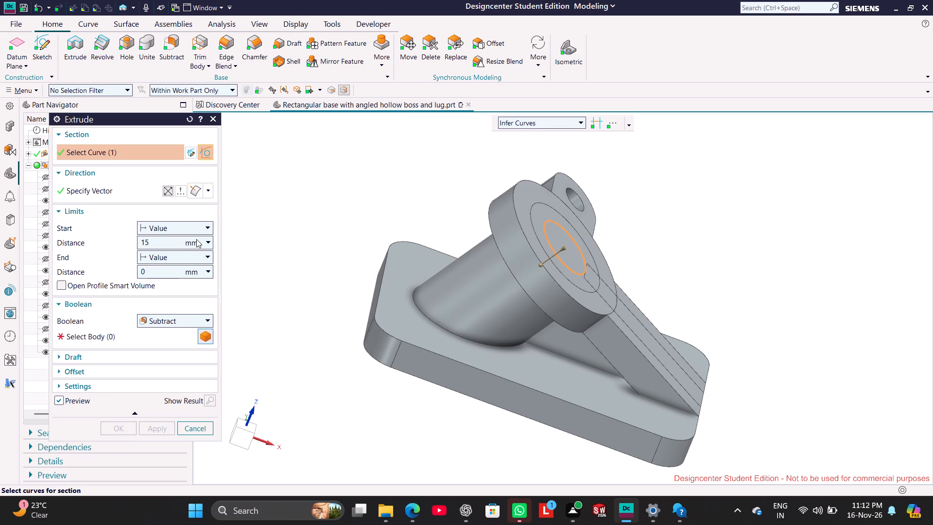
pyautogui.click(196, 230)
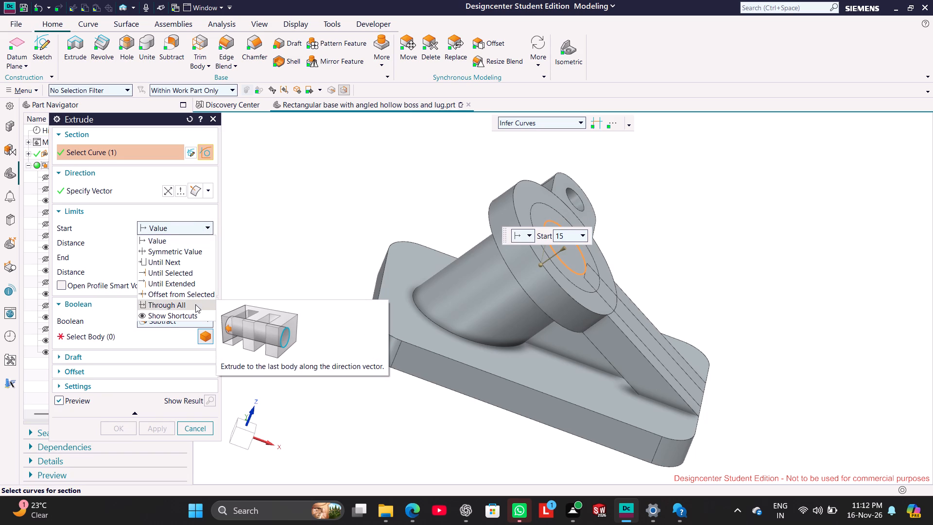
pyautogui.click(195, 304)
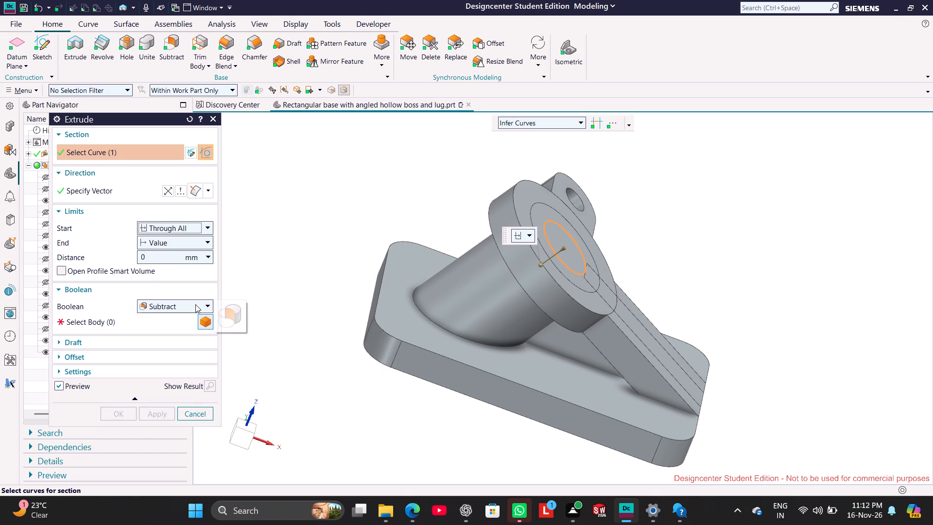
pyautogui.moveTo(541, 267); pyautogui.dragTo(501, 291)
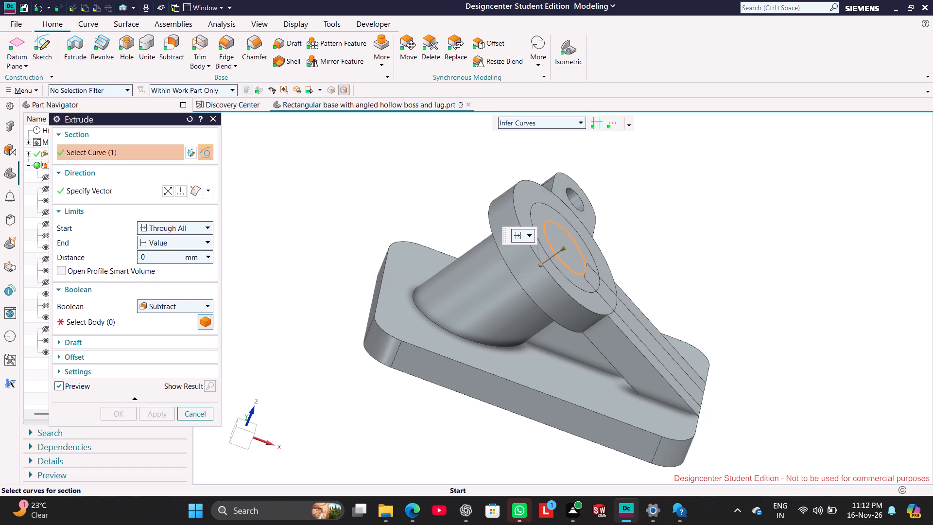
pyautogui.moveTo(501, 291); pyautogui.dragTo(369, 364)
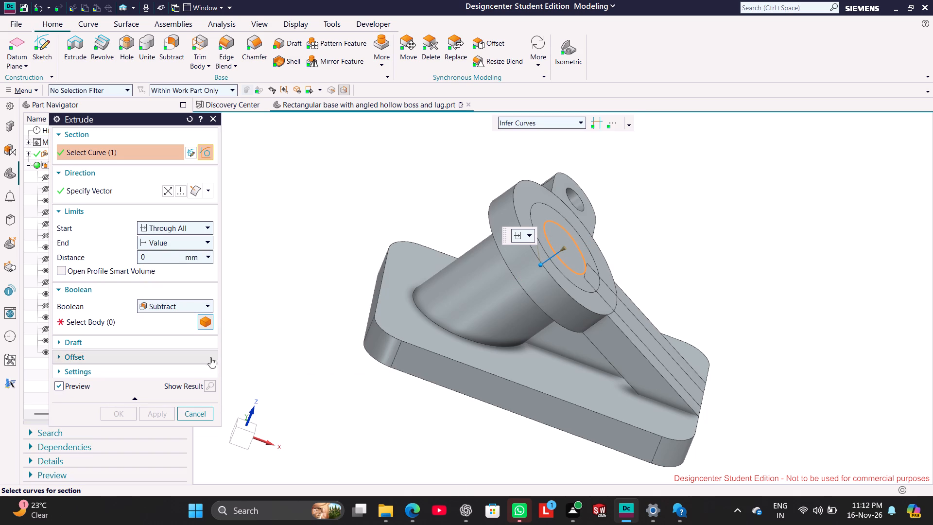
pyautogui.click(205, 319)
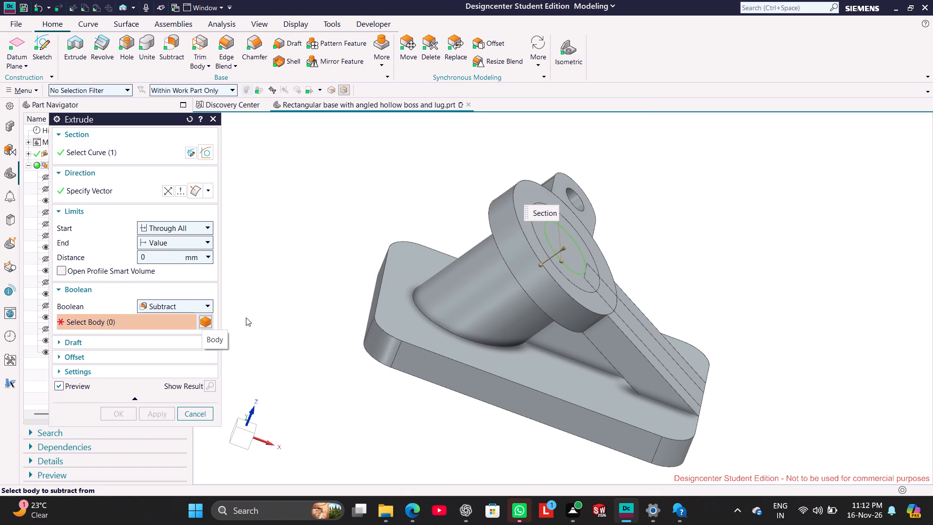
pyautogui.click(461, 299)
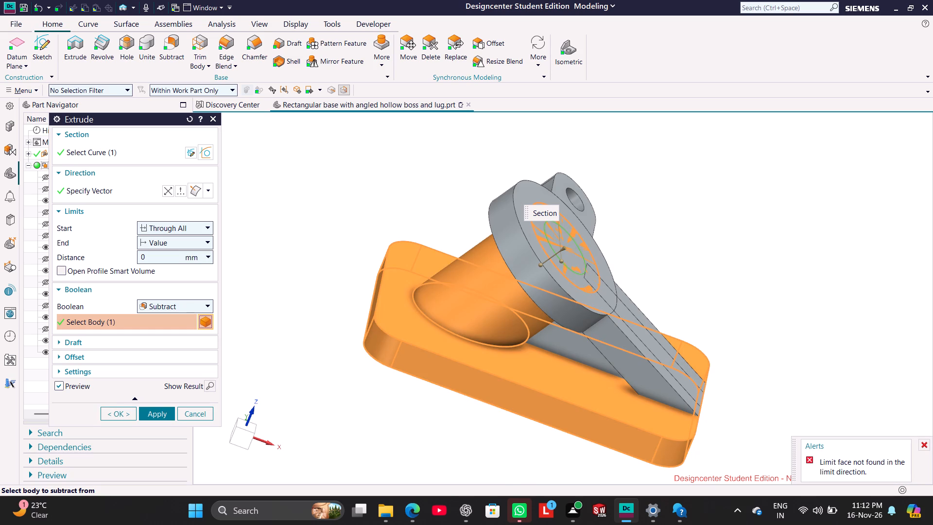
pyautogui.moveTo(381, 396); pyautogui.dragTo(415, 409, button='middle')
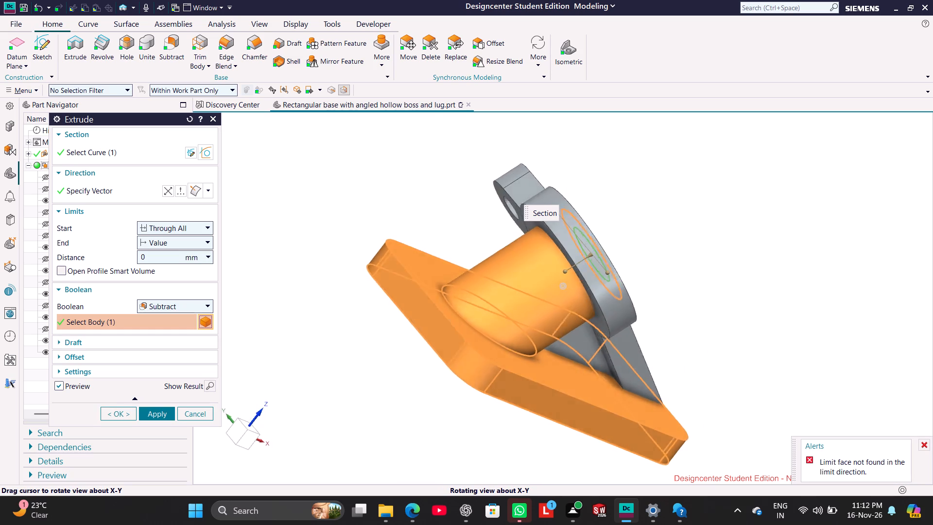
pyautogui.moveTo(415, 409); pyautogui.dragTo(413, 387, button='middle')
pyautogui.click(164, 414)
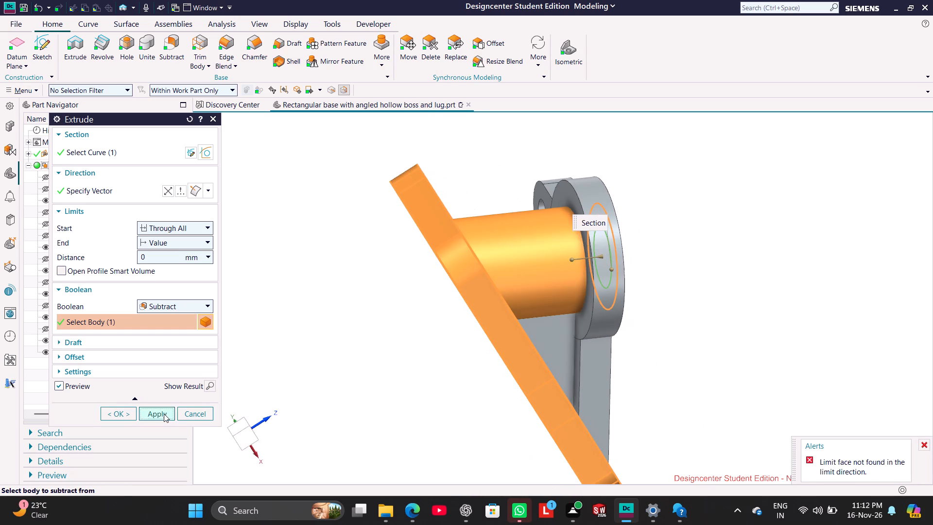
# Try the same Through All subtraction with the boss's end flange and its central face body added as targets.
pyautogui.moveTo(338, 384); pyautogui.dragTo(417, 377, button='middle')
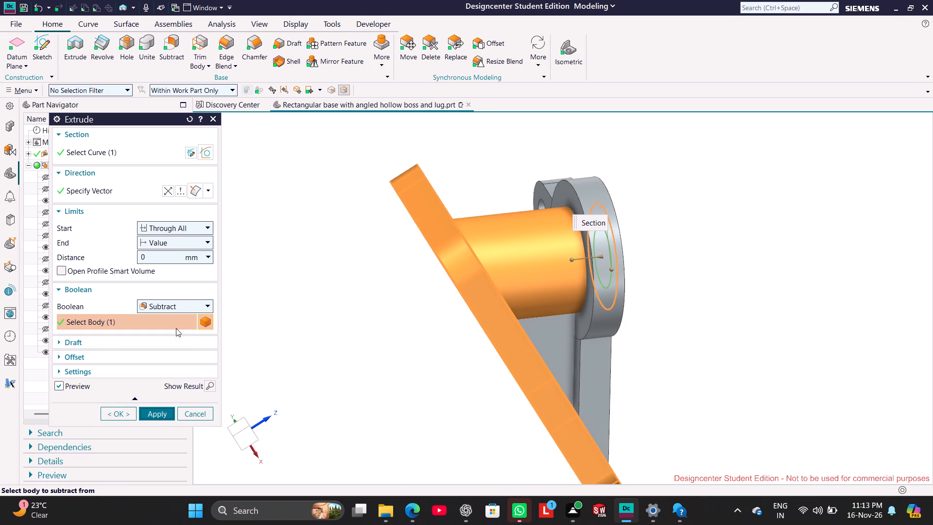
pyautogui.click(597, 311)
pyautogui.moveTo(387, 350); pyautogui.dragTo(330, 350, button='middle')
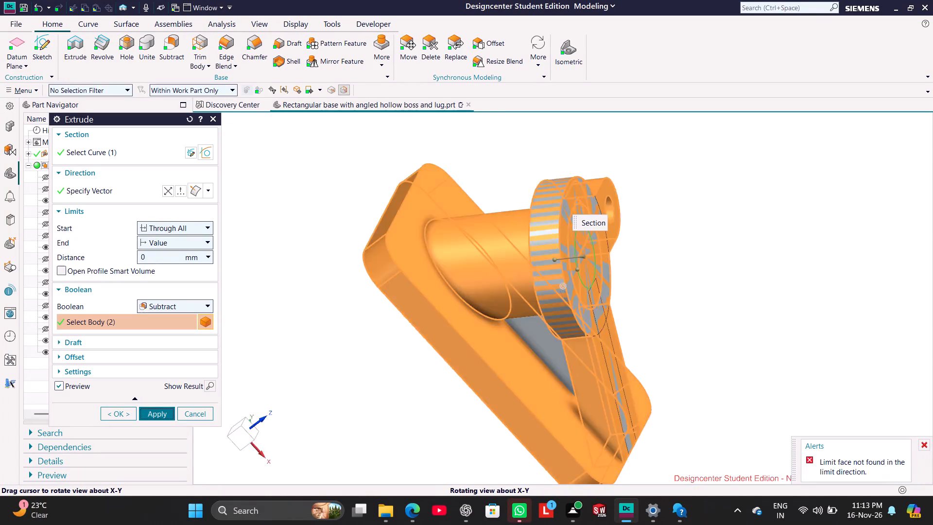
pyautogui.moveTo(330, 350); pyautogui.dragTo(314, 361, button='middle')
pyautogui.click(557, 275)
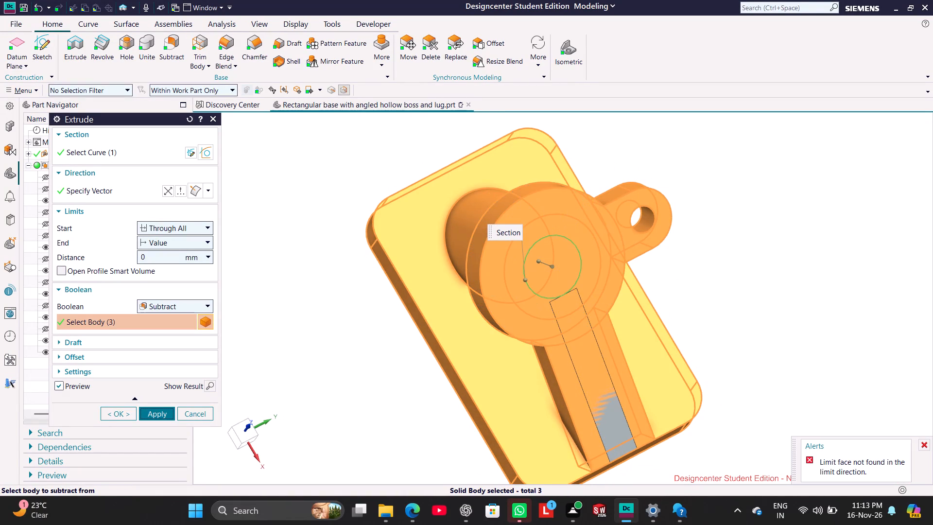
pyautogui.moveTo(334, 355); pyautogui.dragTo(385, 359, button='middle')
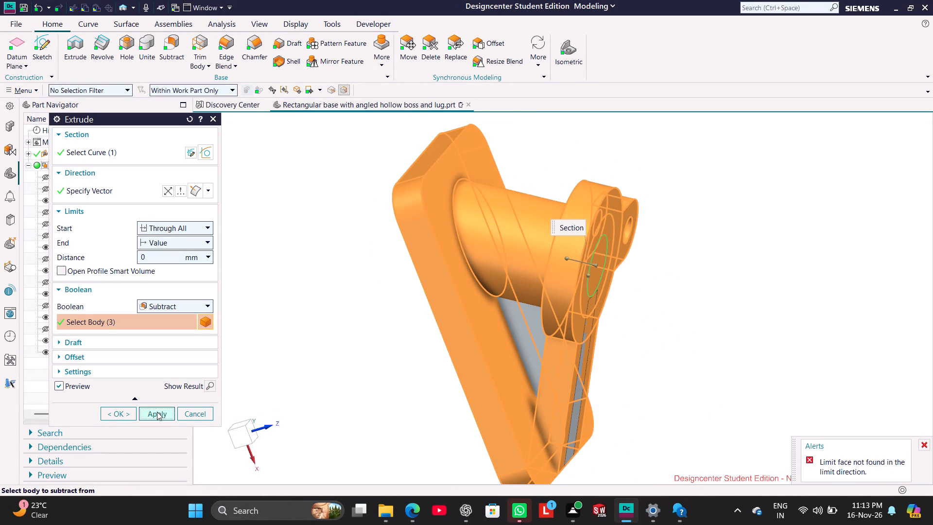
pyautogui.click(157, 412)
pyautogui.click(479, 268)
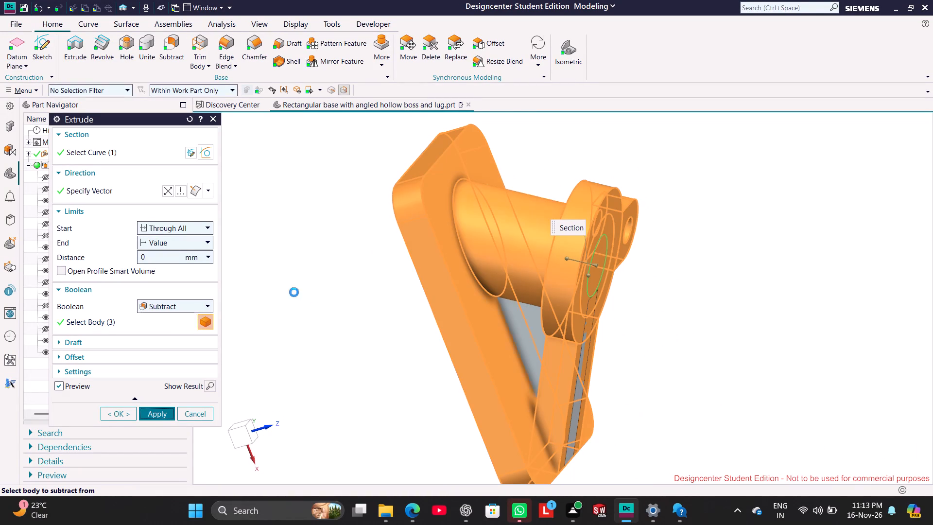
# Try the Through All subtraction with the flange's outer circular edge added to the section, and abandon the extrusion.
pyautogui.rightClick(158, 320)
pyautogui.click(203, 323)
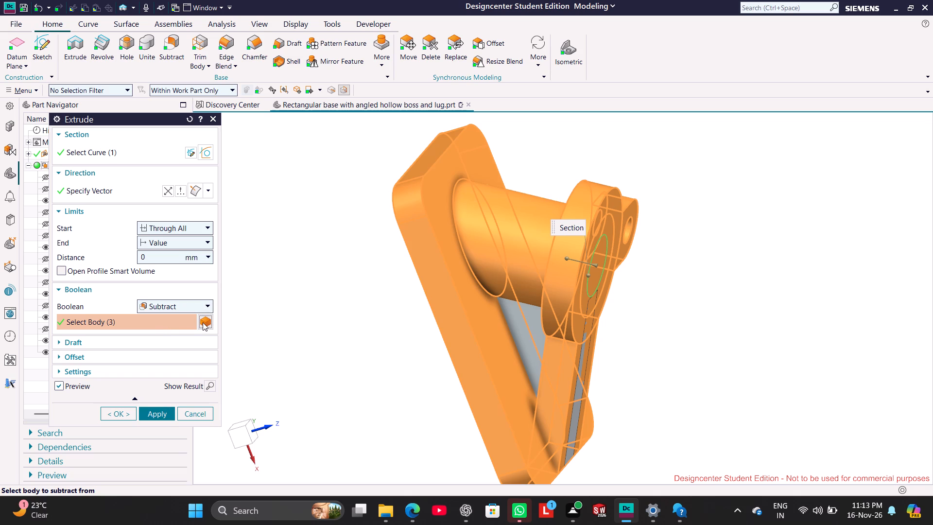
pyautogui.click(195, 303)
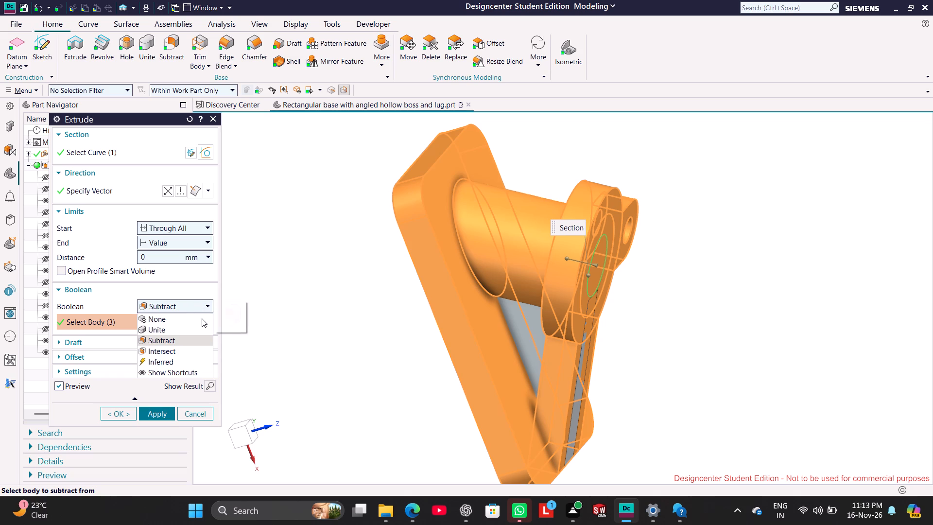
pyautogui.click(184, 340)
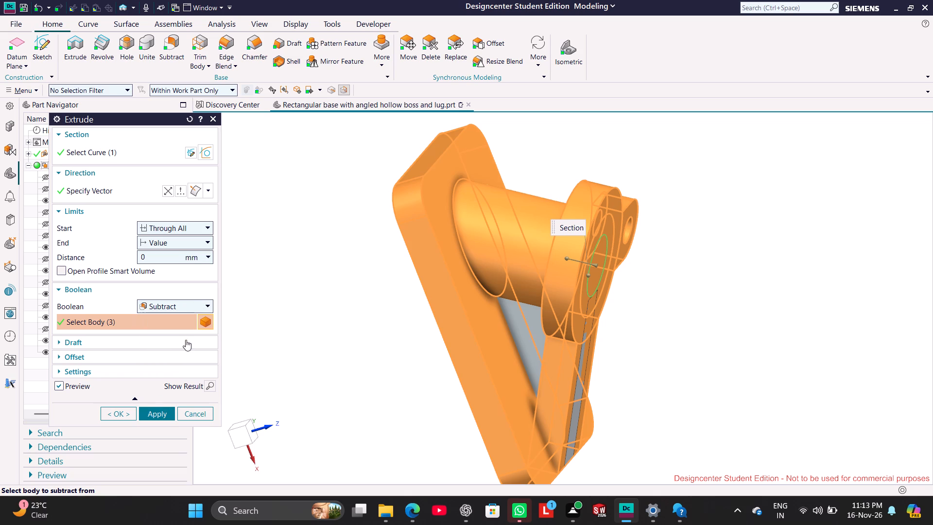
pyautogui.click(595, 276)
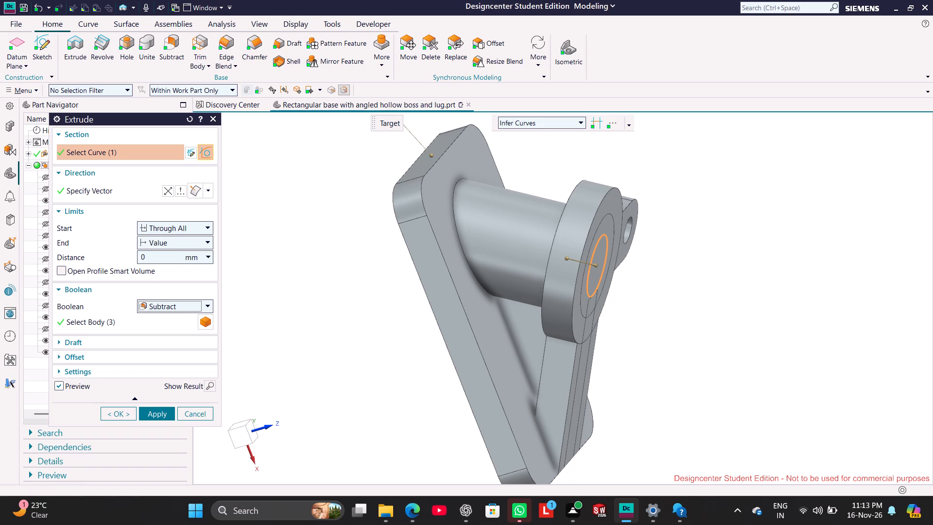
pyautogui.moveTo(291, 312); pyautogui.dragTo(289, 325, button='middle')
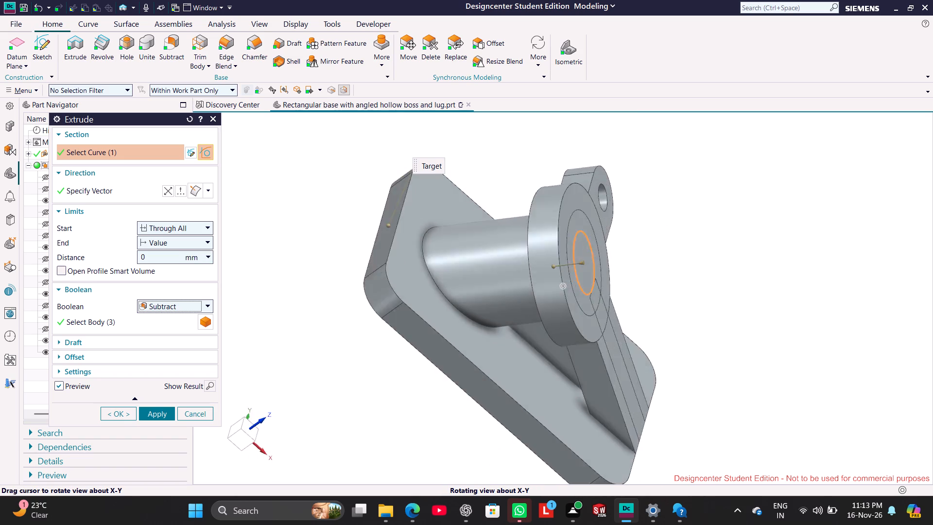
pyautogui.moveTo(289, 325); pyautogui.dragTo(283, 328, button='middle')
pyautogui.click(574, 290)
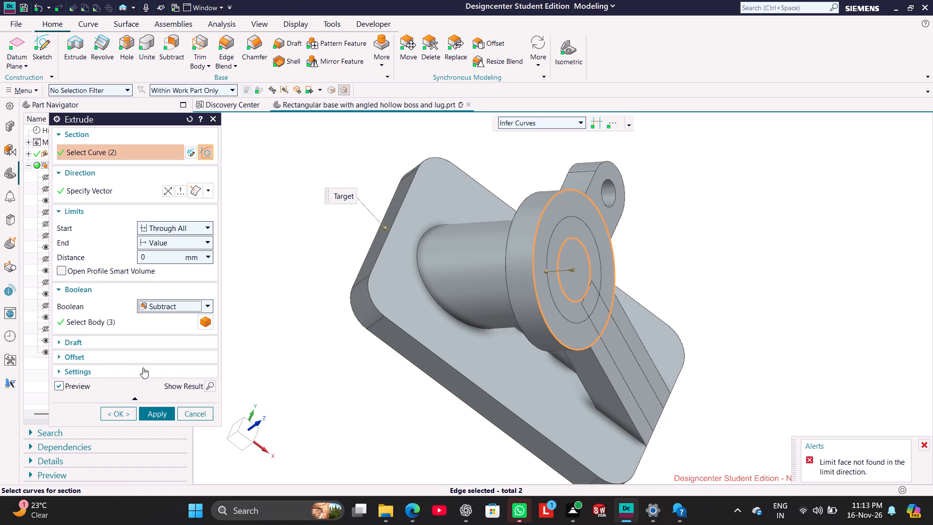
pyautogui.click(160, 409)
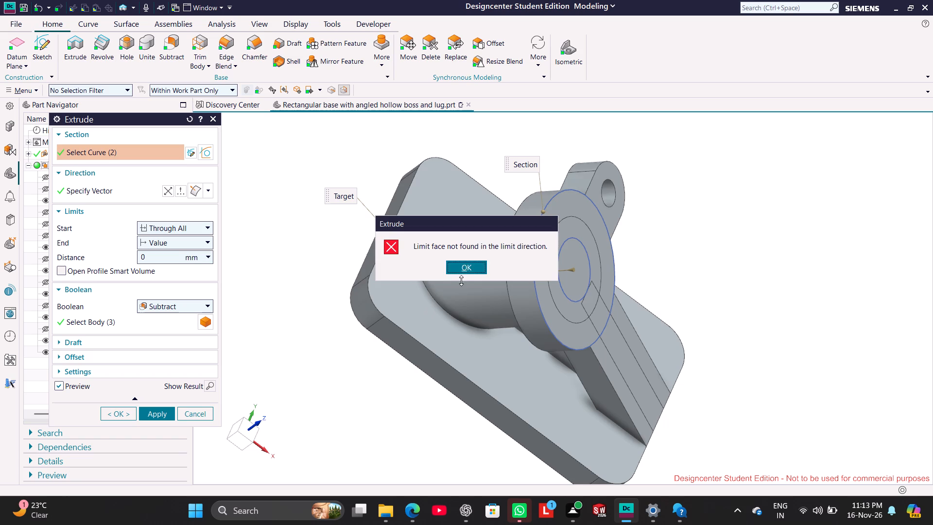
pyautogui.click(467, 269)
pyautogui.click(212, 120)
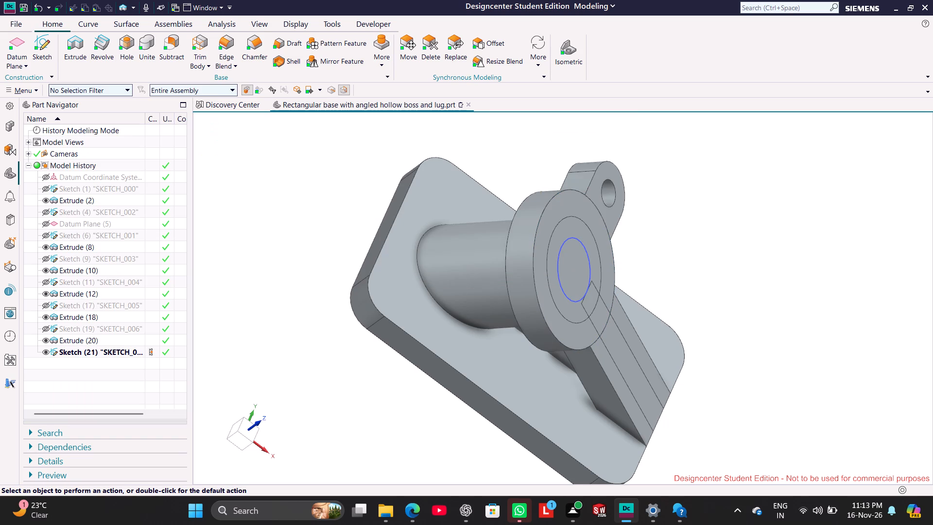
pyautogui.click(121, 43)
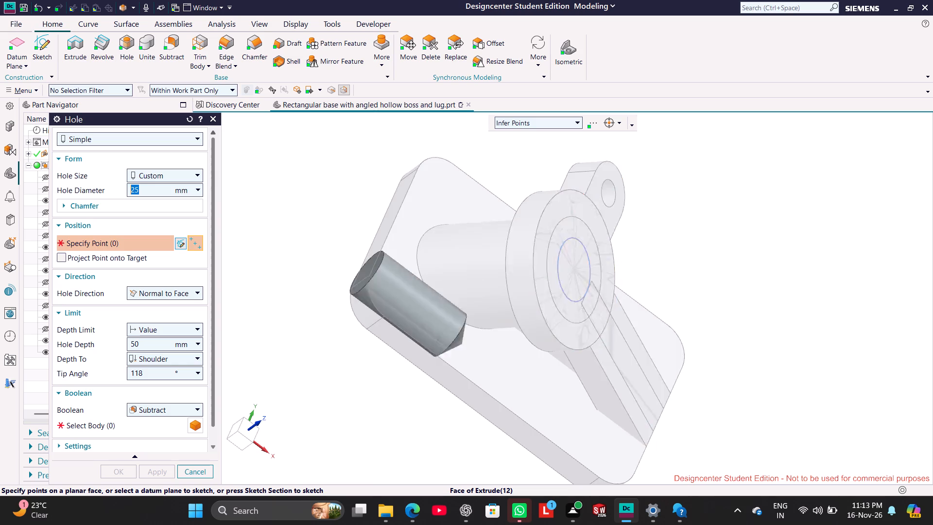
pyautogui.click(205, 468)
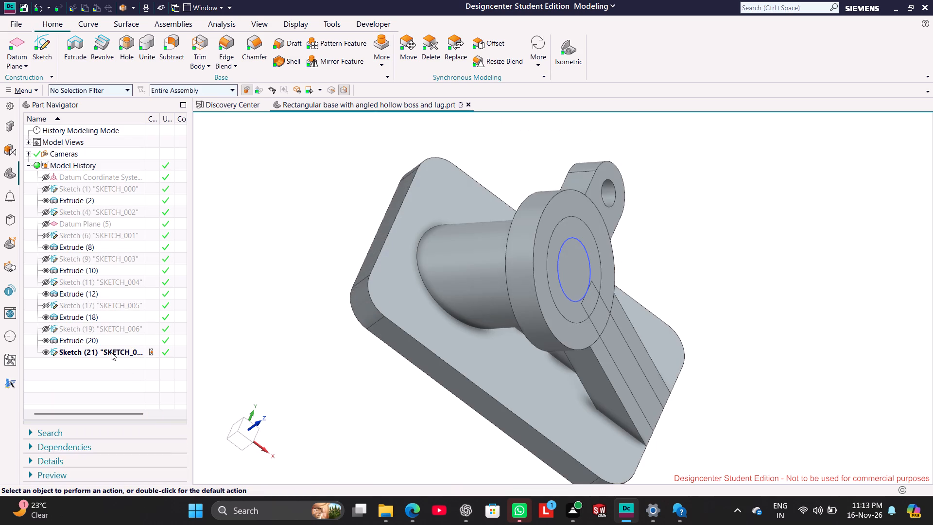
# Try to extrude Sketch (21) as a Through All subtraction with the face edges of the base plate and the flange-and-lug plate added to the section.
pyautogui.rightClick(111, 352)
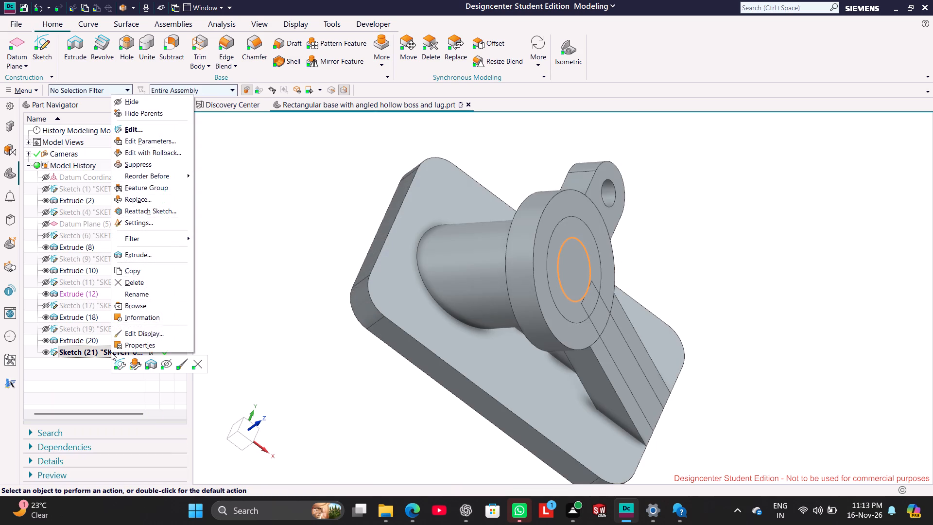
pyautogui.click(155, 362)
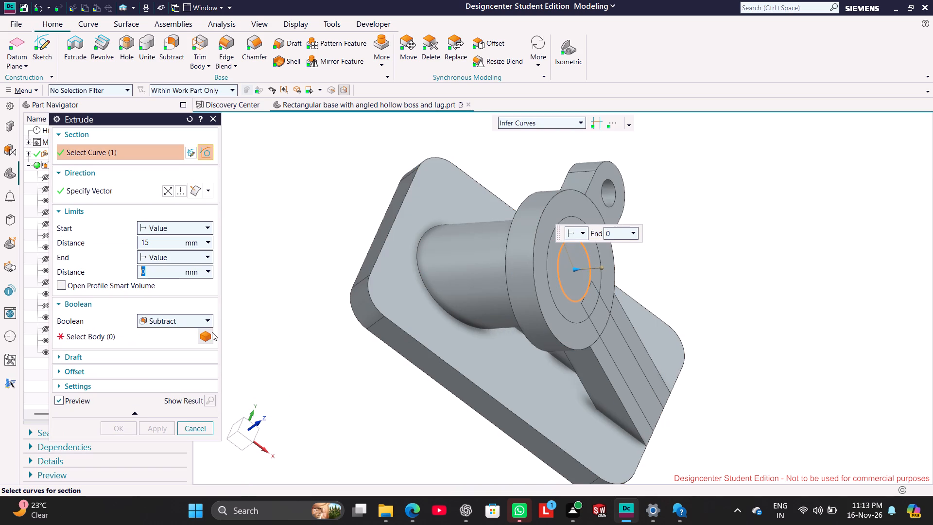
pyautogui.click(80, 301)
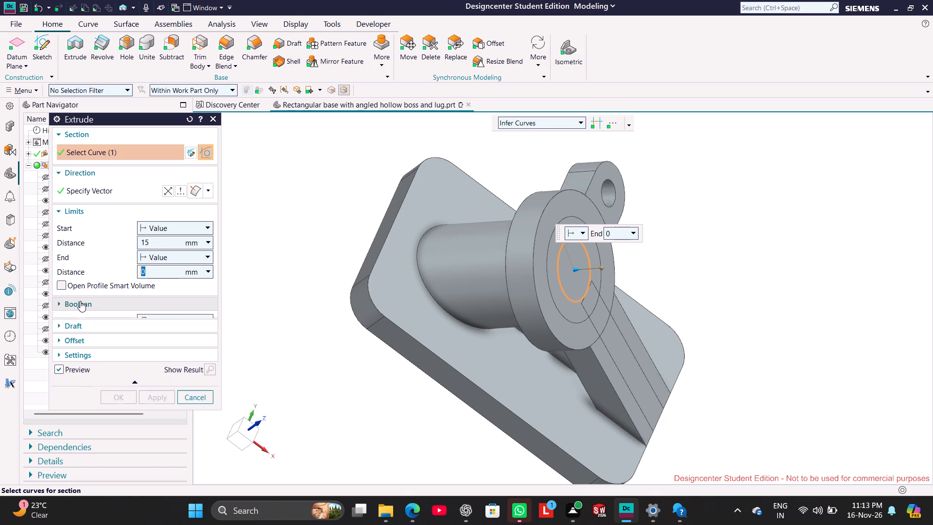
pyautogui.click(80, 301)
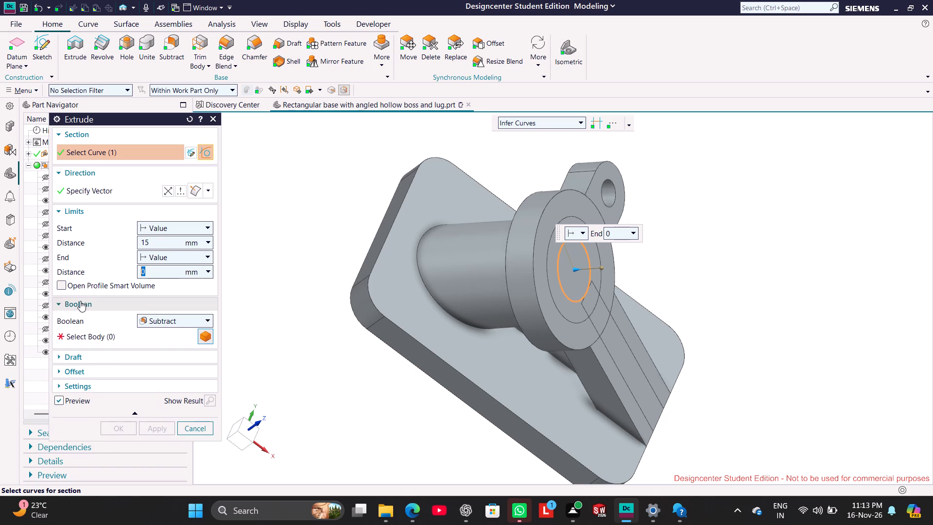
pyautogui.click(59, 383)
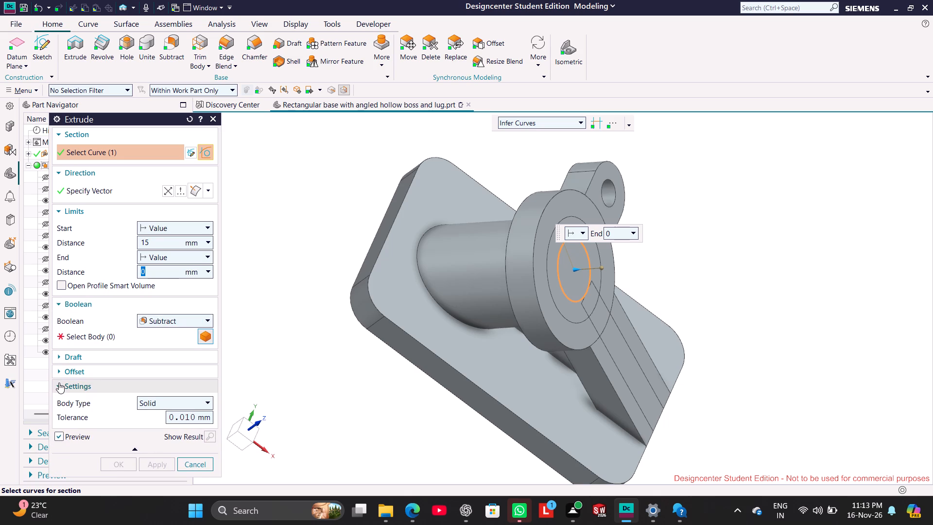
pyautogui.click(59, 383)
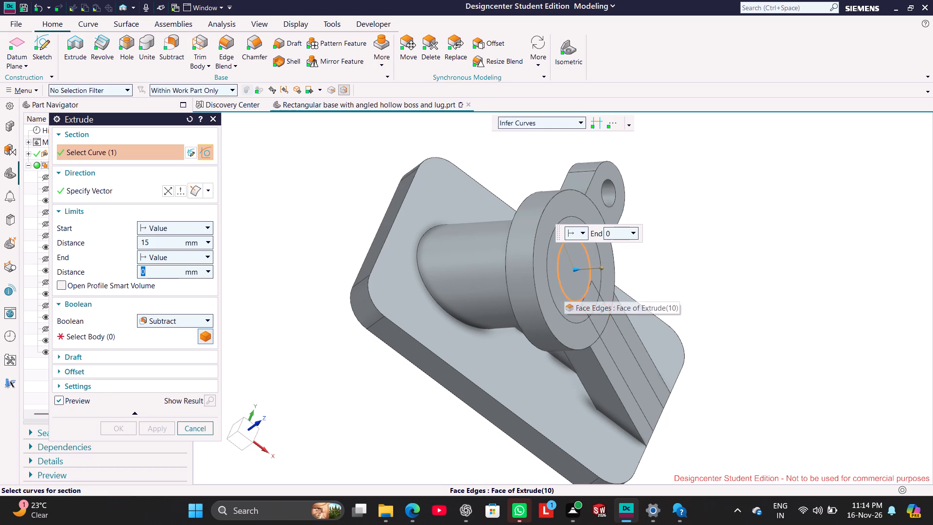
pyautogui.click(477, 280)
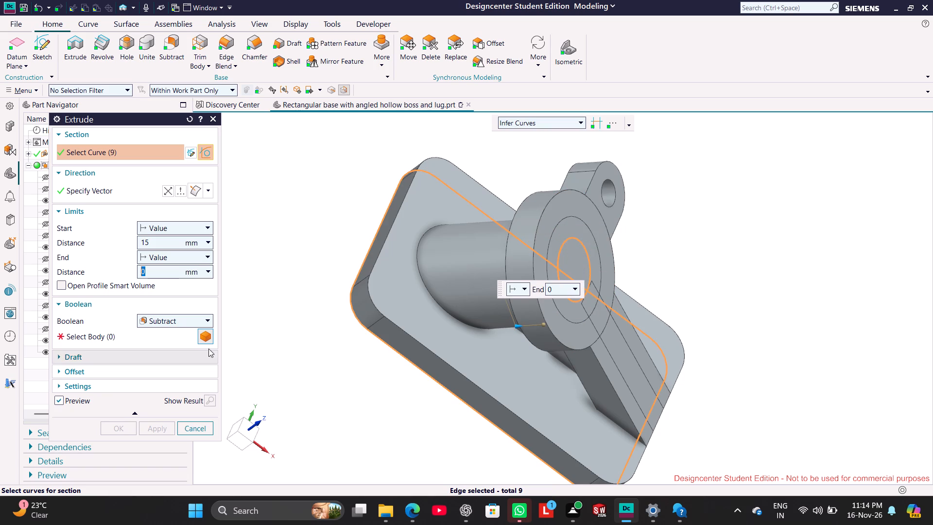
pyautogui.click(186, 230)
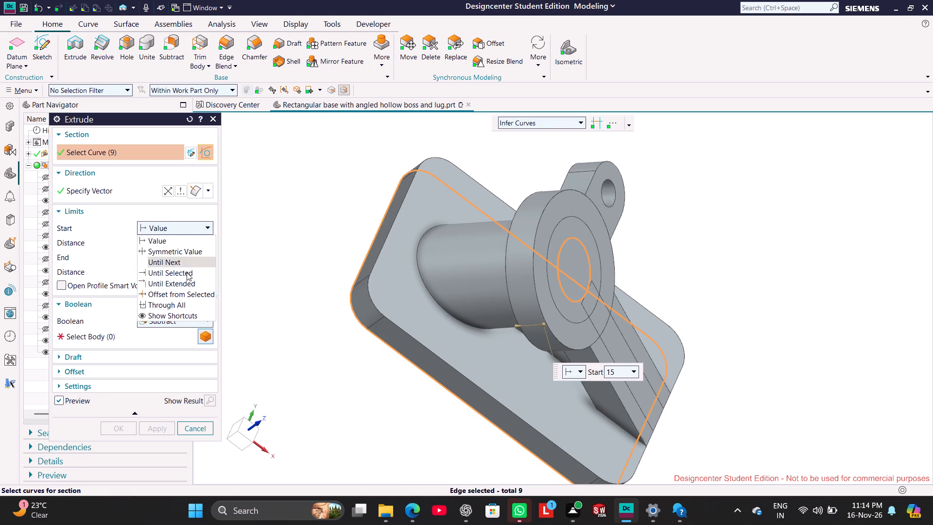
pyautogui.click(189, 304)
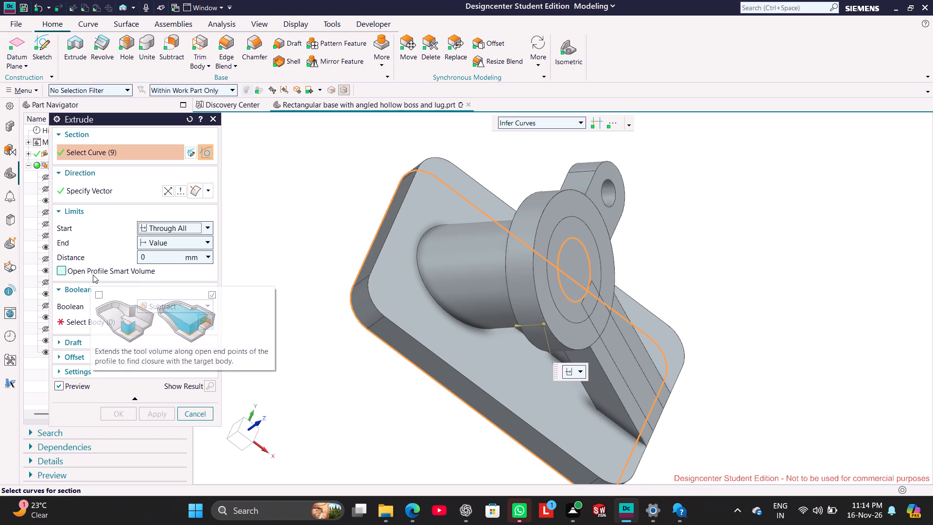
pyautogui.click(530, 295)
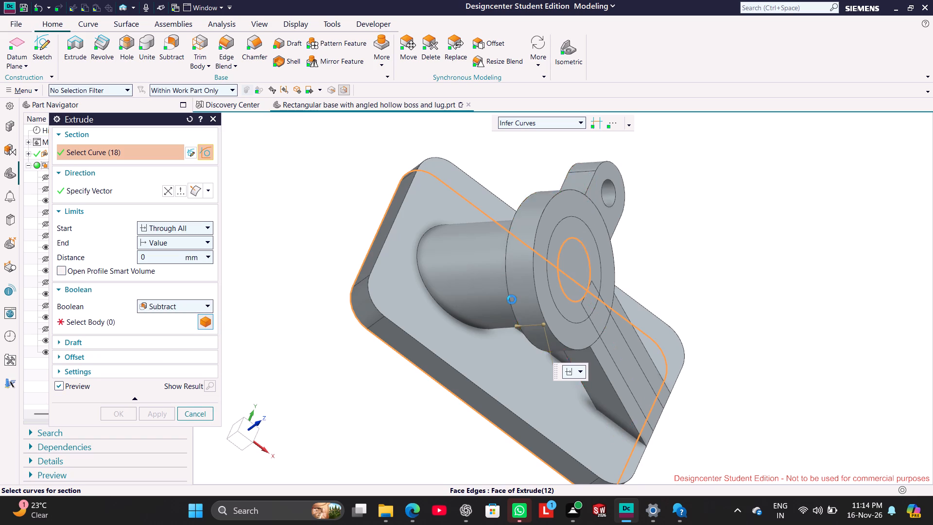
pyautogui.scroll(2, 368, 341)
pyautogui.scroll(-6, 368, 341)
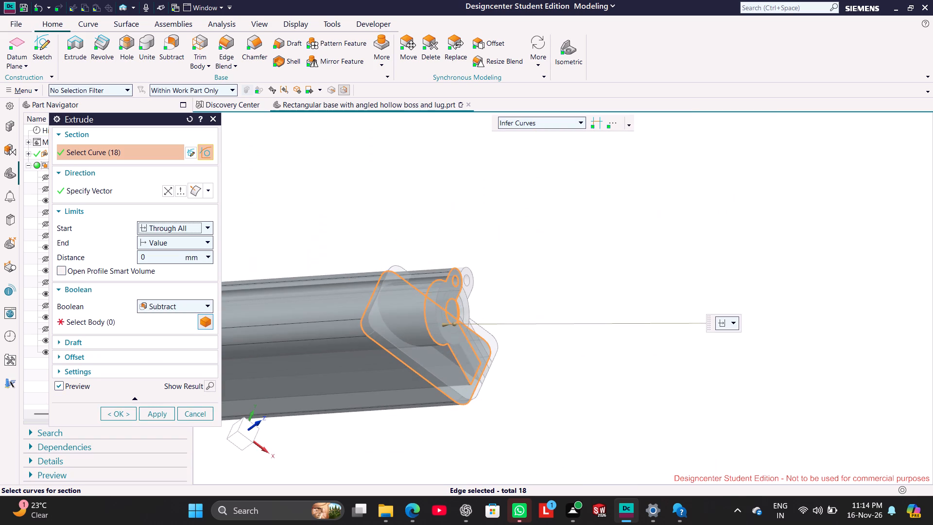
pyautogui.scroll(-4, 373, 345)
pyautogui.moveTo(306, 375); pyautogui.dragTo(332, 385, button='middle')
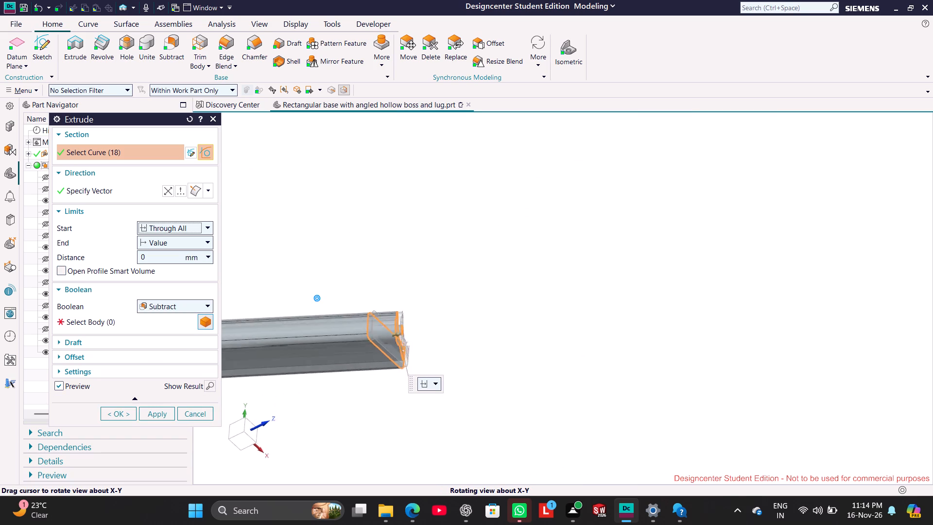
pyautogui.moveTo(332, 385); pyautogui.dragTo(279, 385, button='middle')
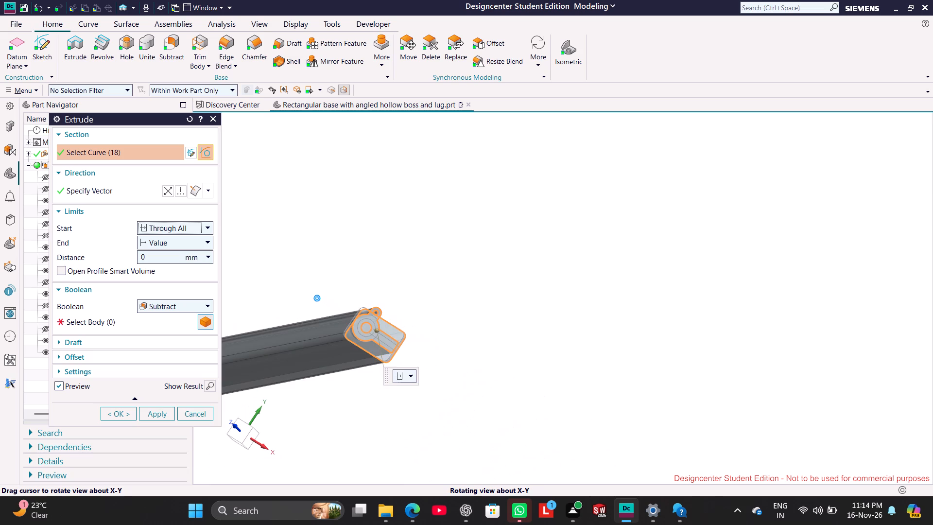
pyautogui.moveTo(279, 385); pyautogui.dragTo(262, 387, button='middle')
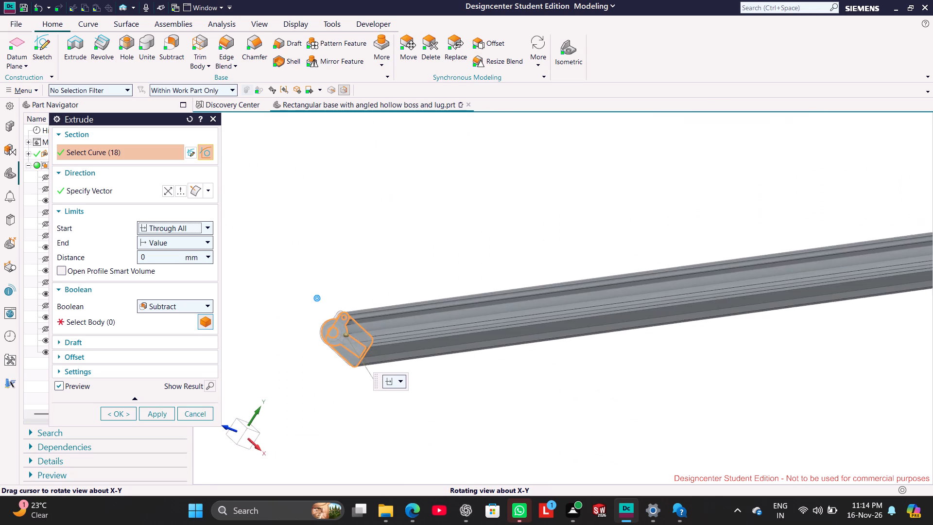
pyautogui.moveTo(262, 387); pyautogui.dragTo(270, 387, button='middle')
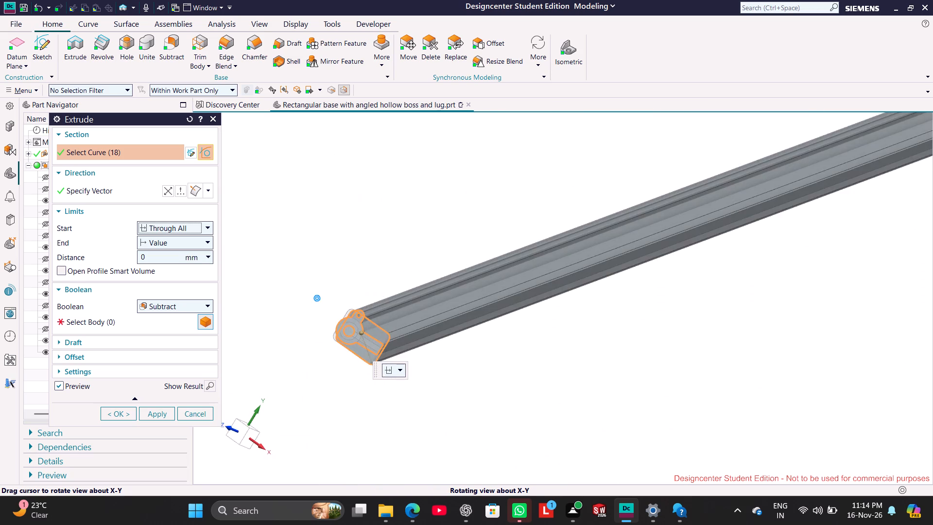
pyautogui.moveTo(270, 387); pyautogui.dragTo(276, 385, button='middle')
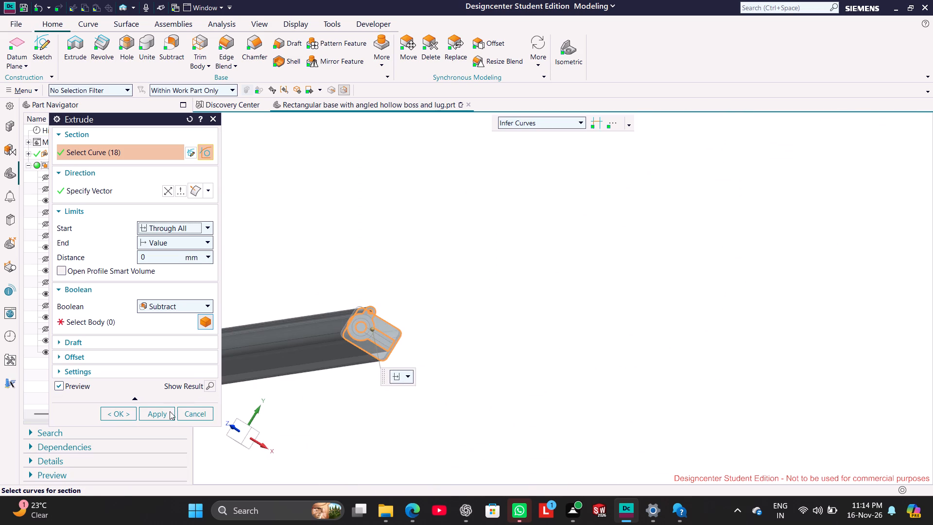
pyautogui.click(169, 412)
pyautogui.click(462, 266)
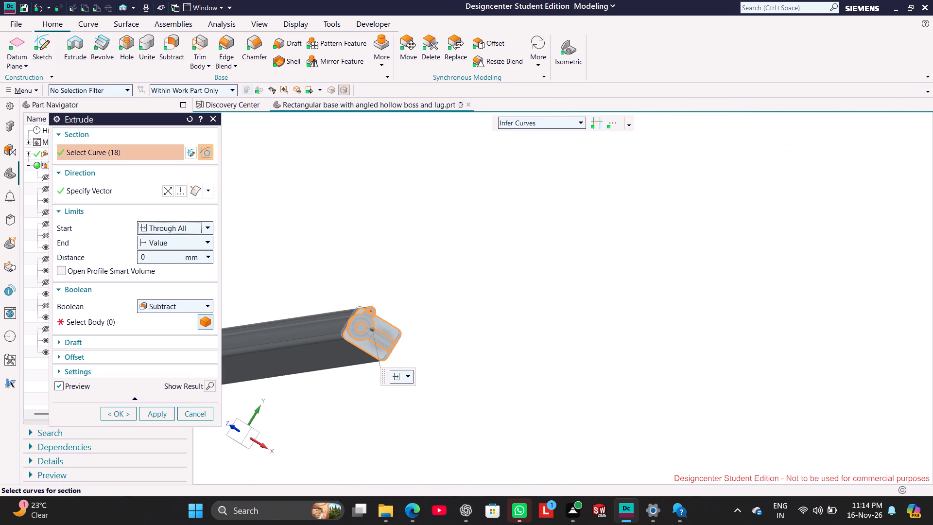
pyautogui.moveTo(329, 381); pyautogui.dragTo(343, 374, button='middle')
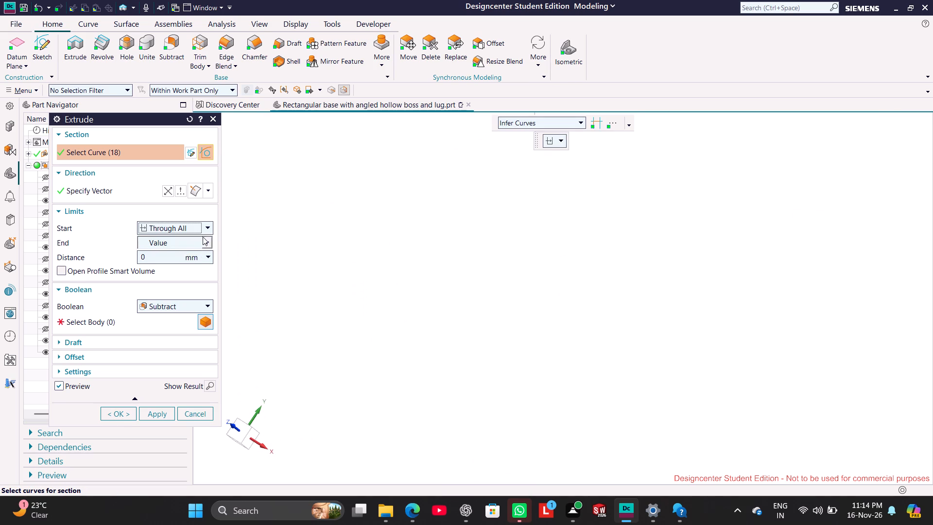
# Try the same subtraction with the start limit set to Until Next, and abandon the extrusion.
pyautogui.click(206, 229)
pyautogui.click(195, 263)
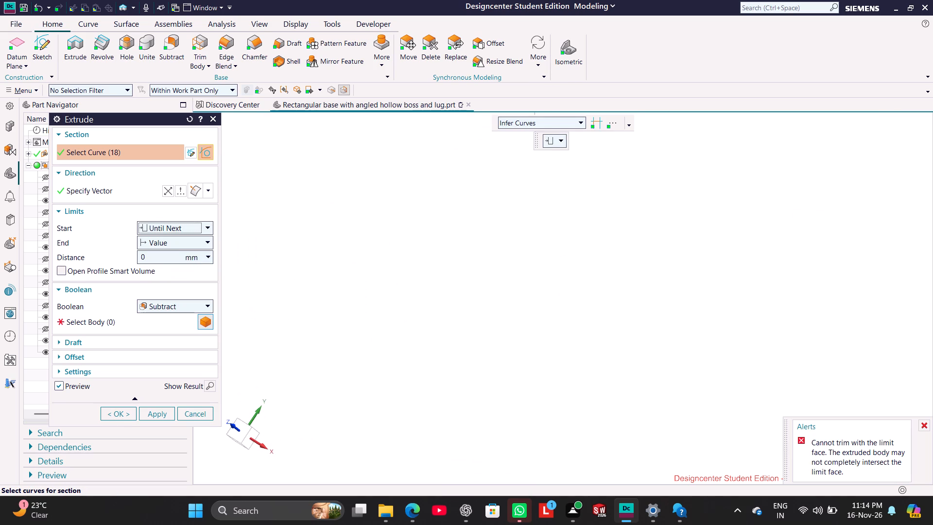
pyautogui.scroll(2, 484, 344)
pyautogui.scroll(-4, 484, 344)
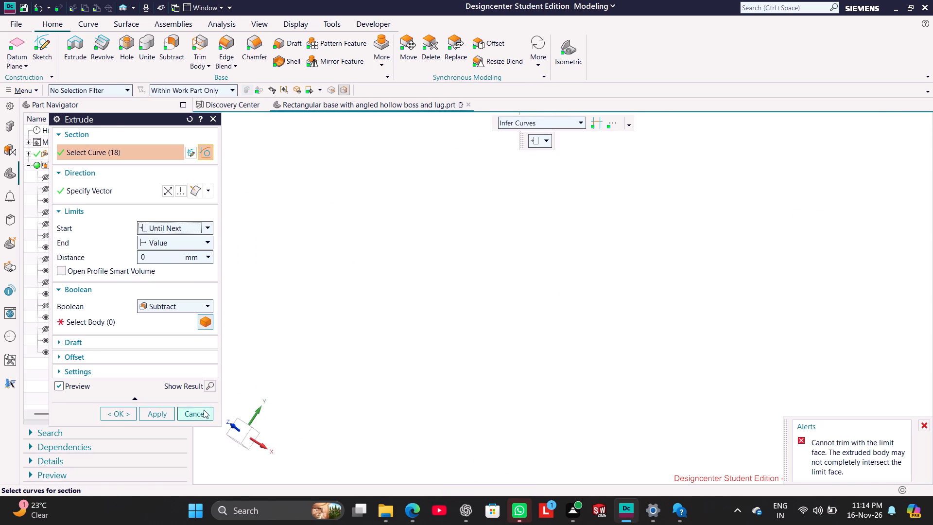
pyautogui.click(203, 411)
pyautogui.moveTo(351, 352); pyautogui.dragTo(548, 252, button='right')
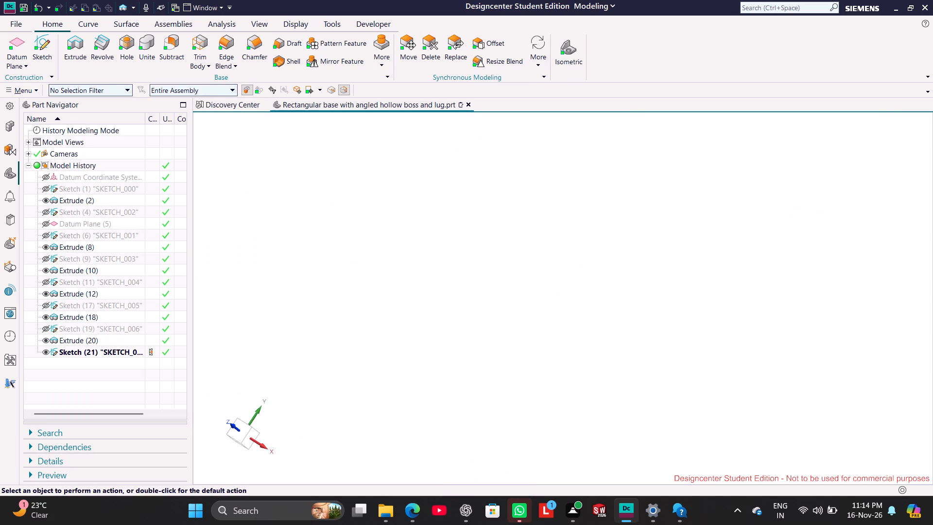
# Place a simple hole of 30 mm diameter at the centre of the Sketch (21) circle on the boss's end flange.
pyautogui.click(562, 48)
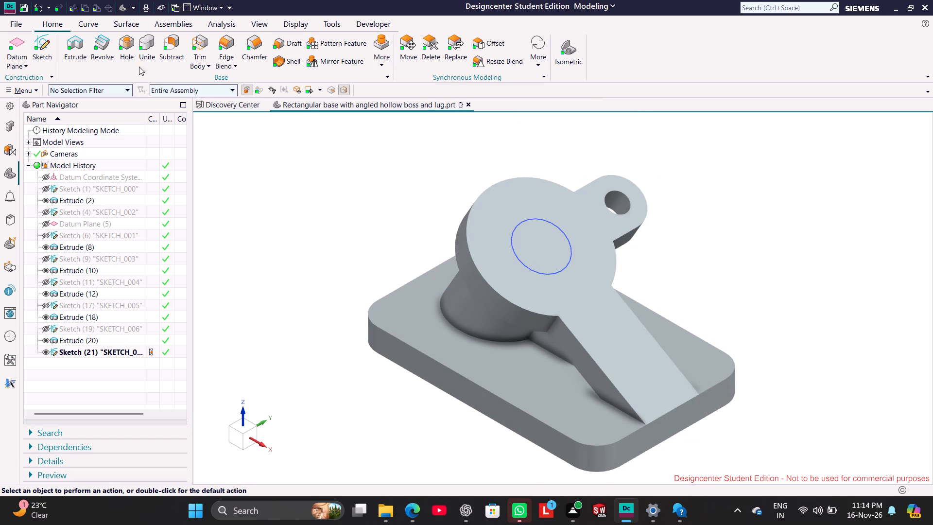
pyautogui.click(129, 49)
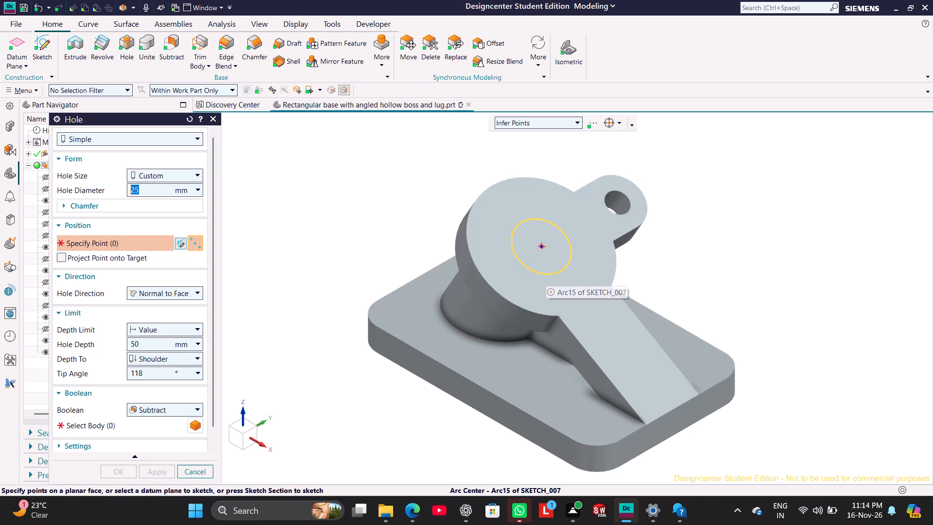
pyautogui.click(548, 273)
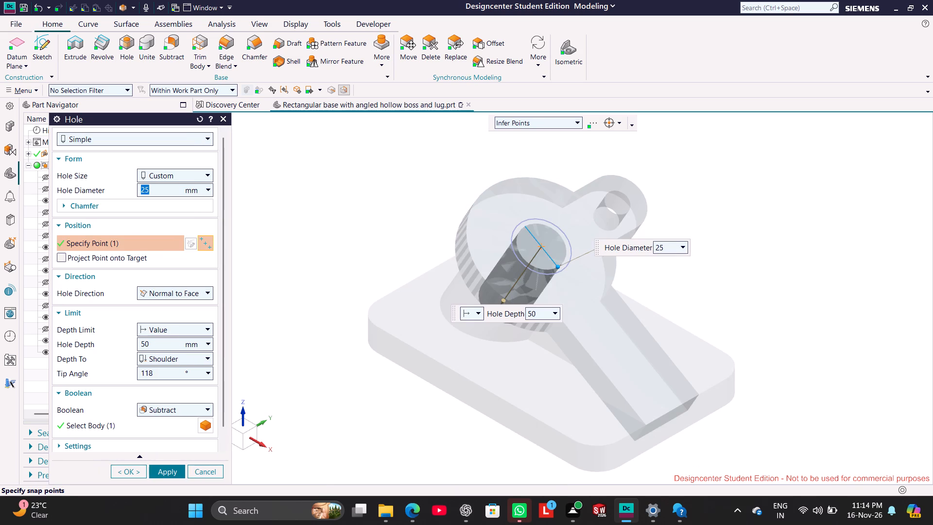
pyautogui.write('30.')
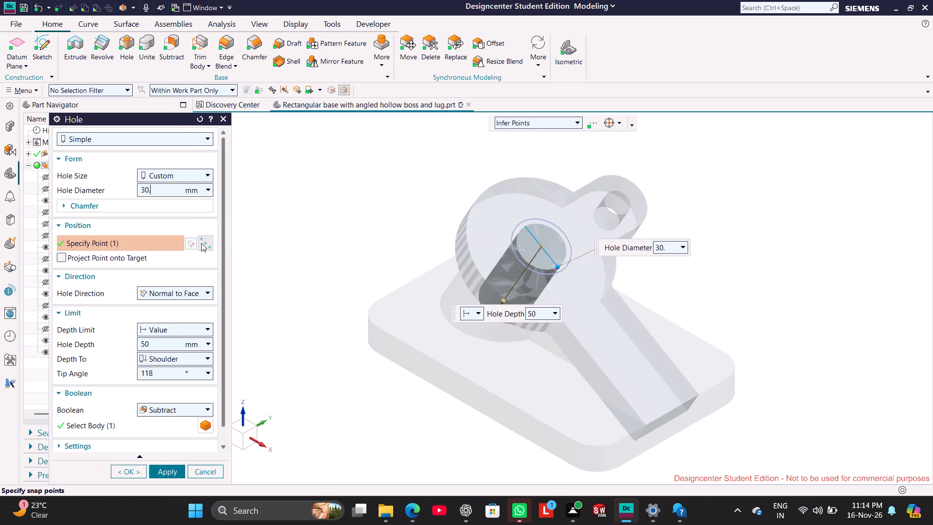
pyautogui.press('BackSpace')
pyautogui.press('Return')
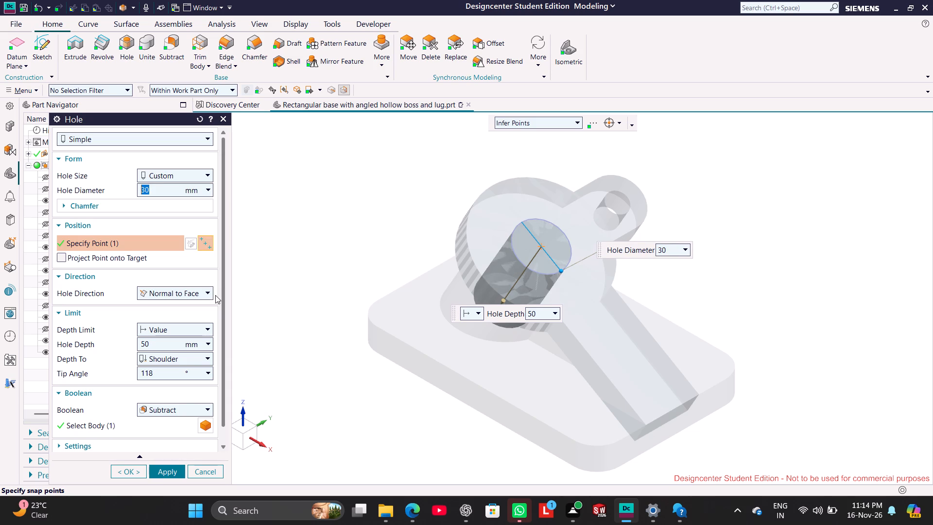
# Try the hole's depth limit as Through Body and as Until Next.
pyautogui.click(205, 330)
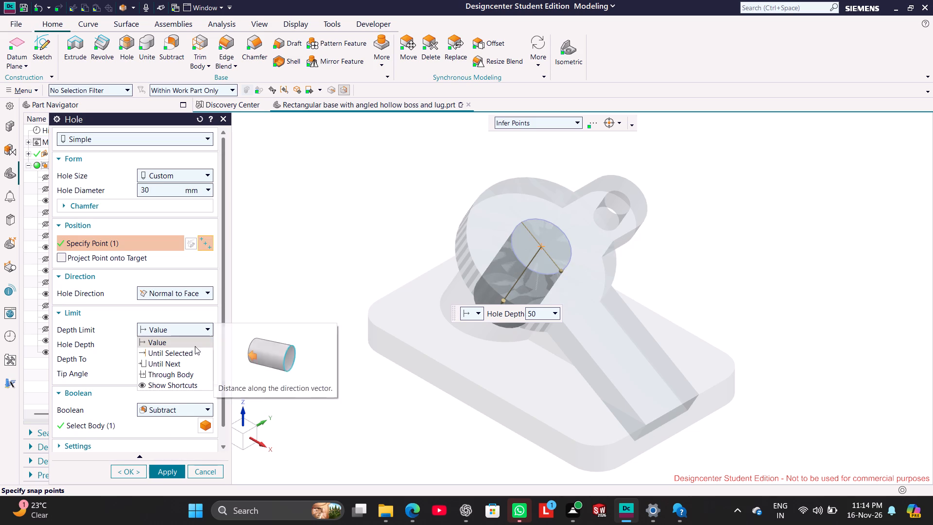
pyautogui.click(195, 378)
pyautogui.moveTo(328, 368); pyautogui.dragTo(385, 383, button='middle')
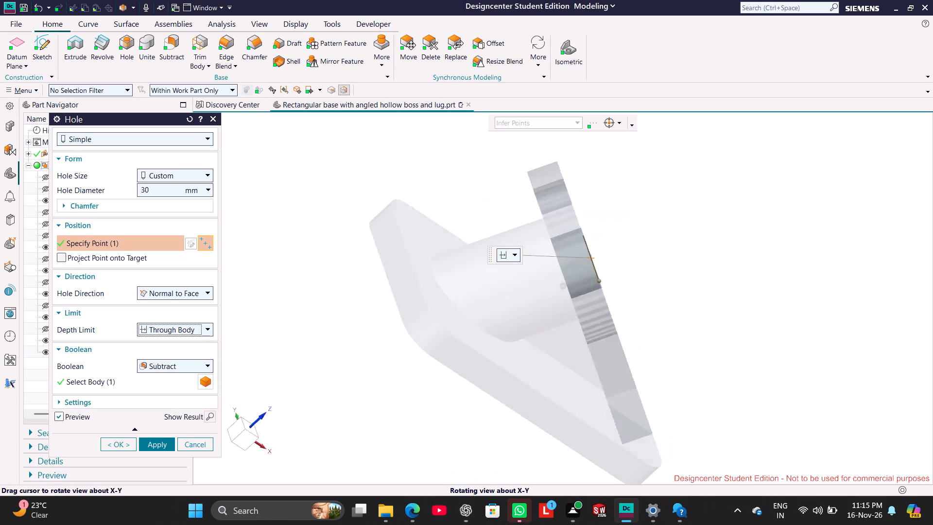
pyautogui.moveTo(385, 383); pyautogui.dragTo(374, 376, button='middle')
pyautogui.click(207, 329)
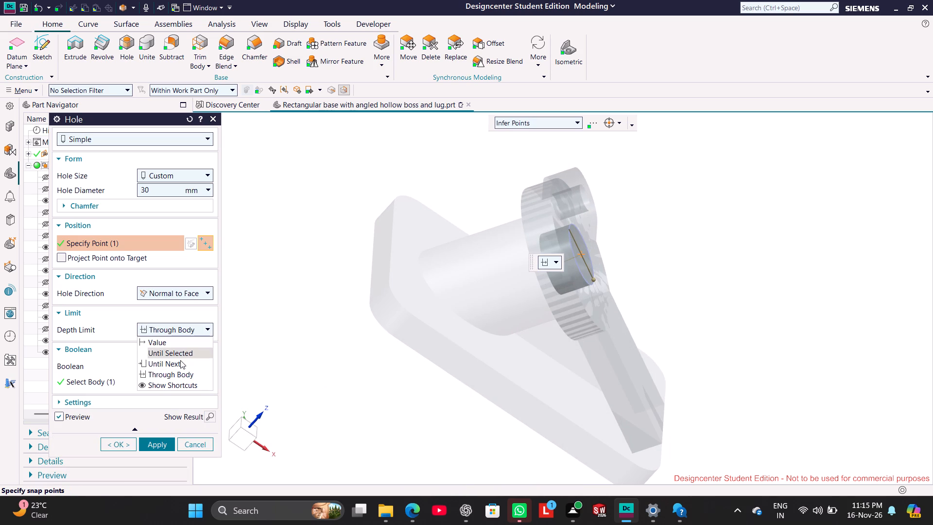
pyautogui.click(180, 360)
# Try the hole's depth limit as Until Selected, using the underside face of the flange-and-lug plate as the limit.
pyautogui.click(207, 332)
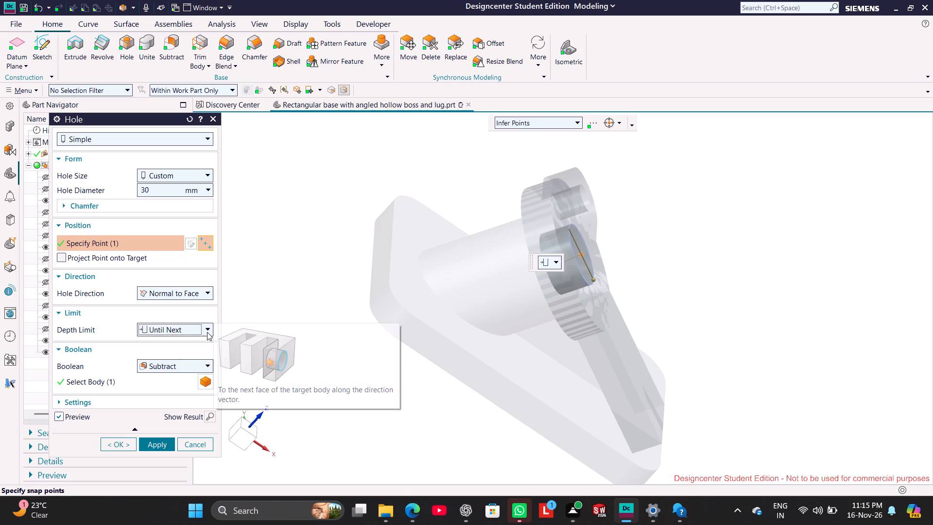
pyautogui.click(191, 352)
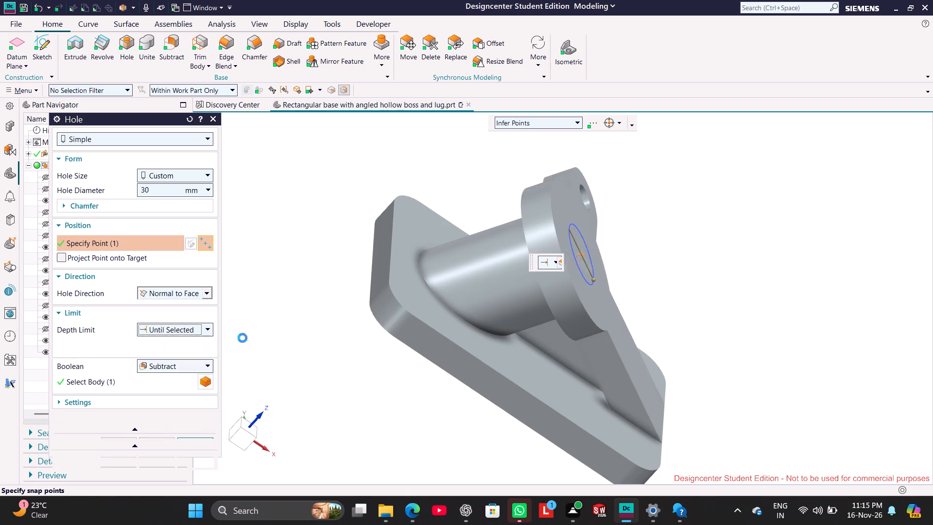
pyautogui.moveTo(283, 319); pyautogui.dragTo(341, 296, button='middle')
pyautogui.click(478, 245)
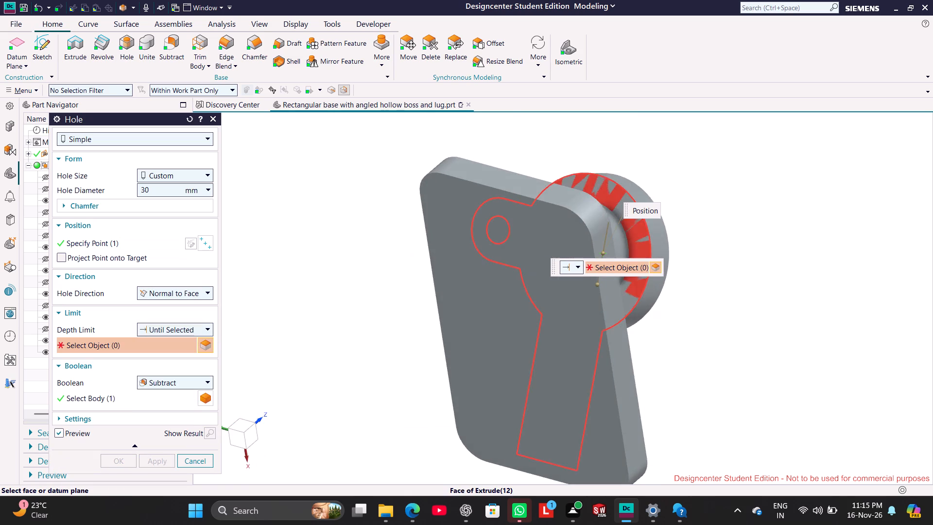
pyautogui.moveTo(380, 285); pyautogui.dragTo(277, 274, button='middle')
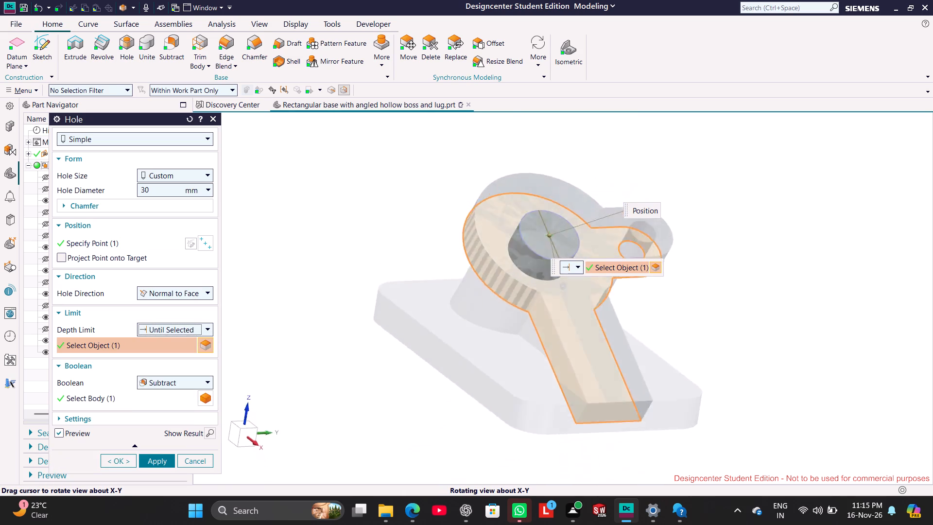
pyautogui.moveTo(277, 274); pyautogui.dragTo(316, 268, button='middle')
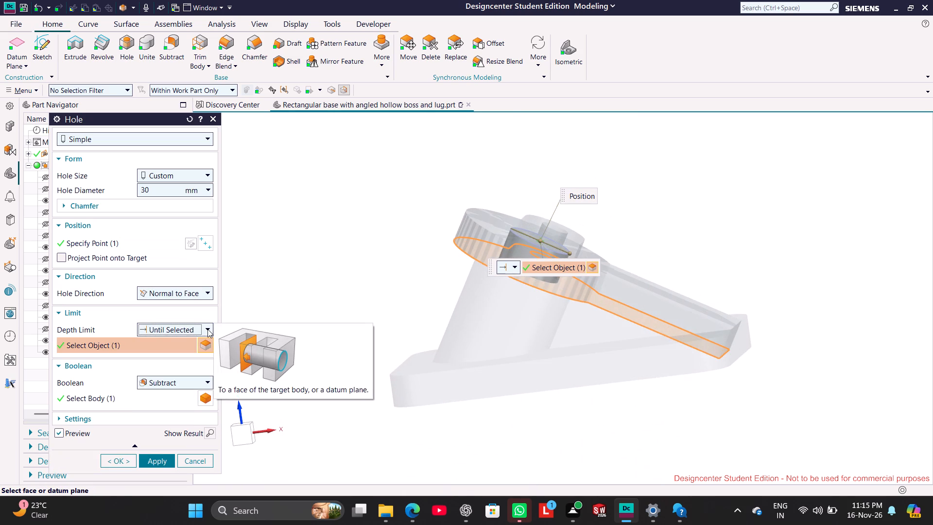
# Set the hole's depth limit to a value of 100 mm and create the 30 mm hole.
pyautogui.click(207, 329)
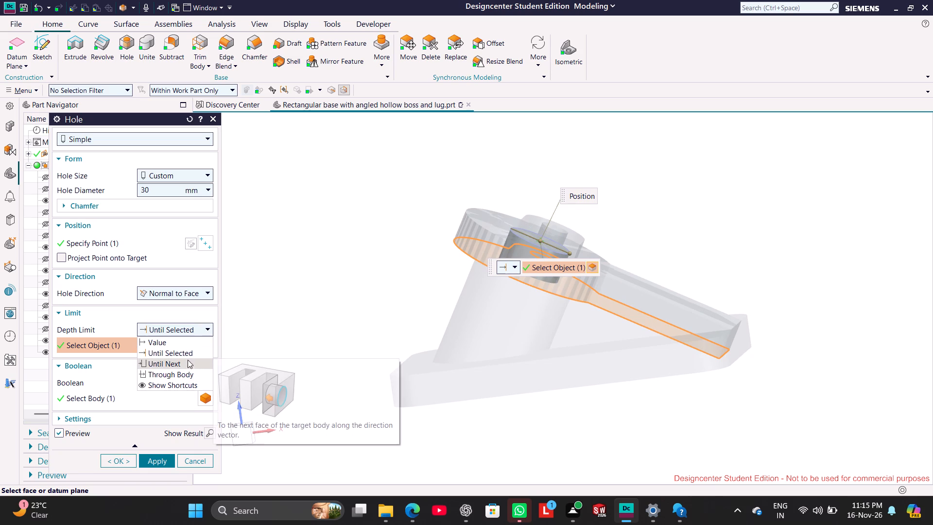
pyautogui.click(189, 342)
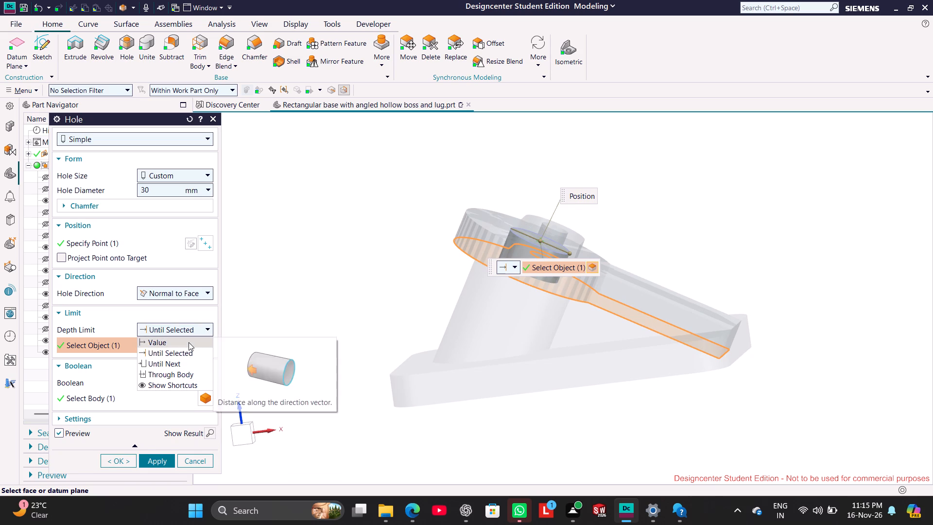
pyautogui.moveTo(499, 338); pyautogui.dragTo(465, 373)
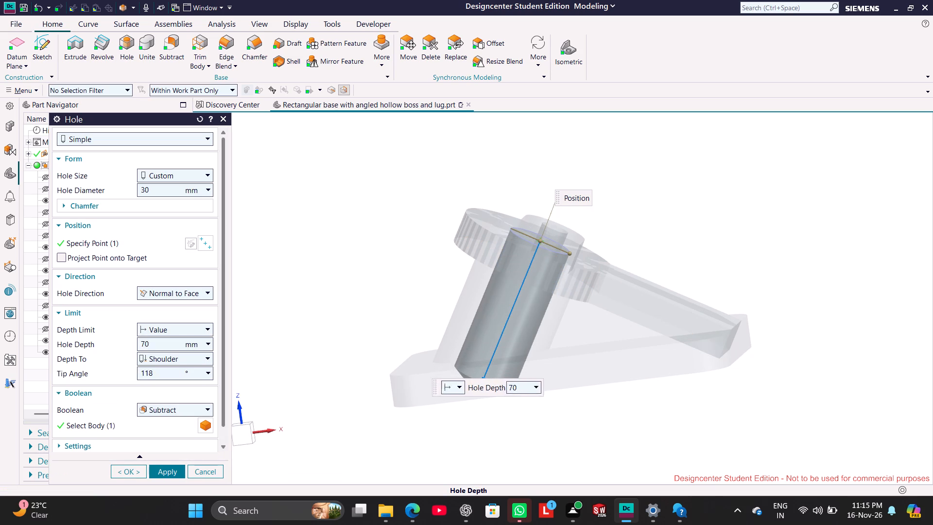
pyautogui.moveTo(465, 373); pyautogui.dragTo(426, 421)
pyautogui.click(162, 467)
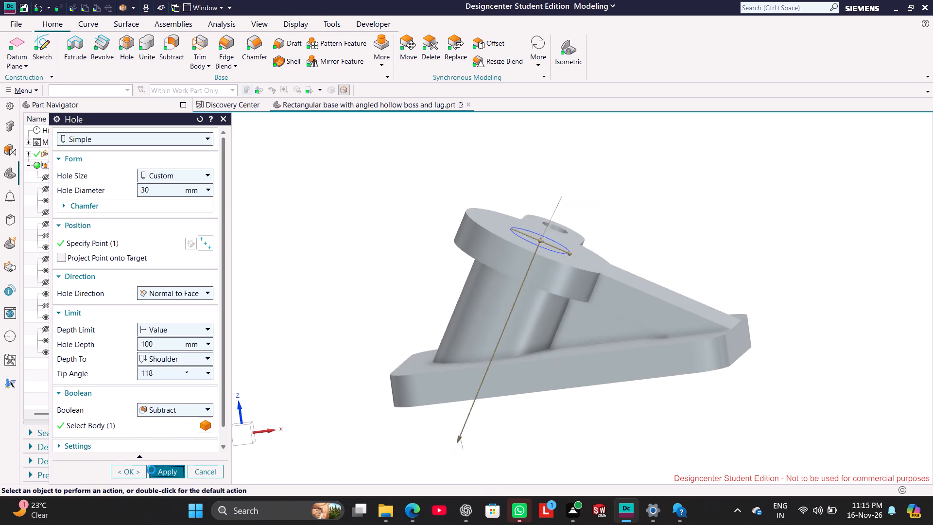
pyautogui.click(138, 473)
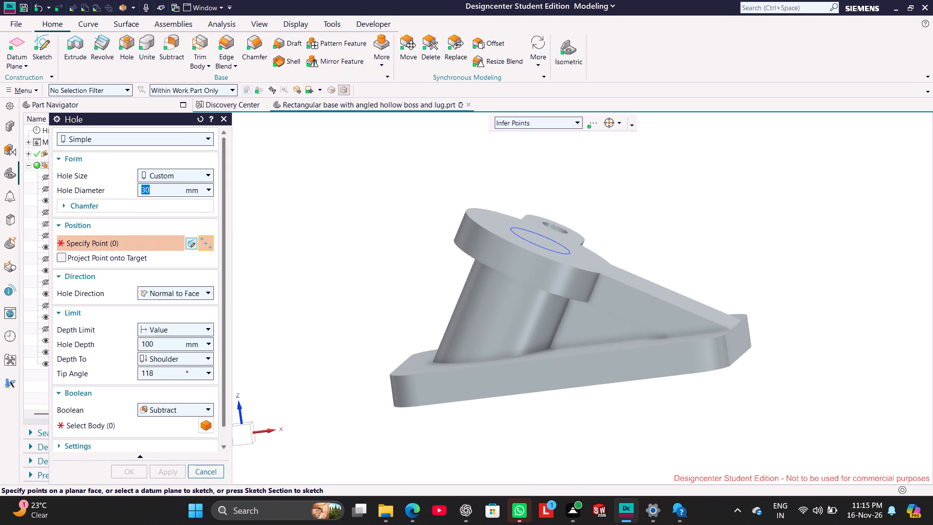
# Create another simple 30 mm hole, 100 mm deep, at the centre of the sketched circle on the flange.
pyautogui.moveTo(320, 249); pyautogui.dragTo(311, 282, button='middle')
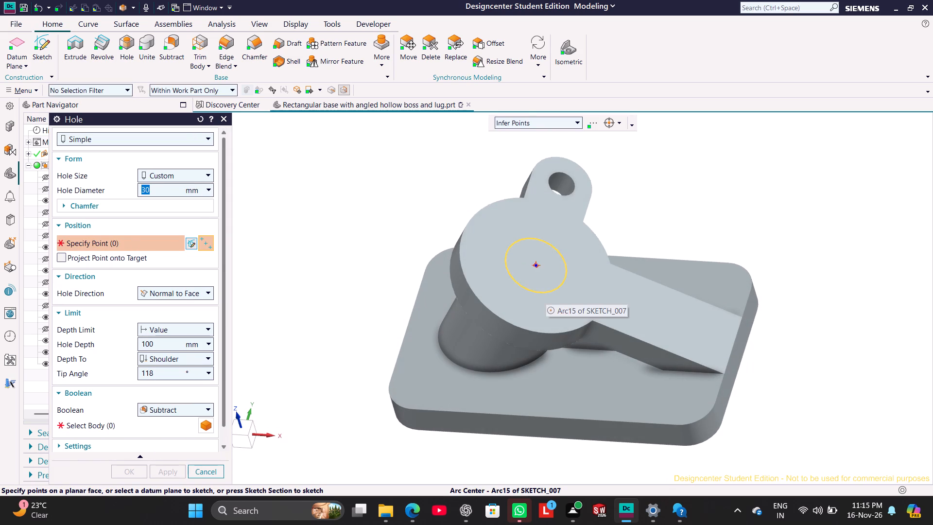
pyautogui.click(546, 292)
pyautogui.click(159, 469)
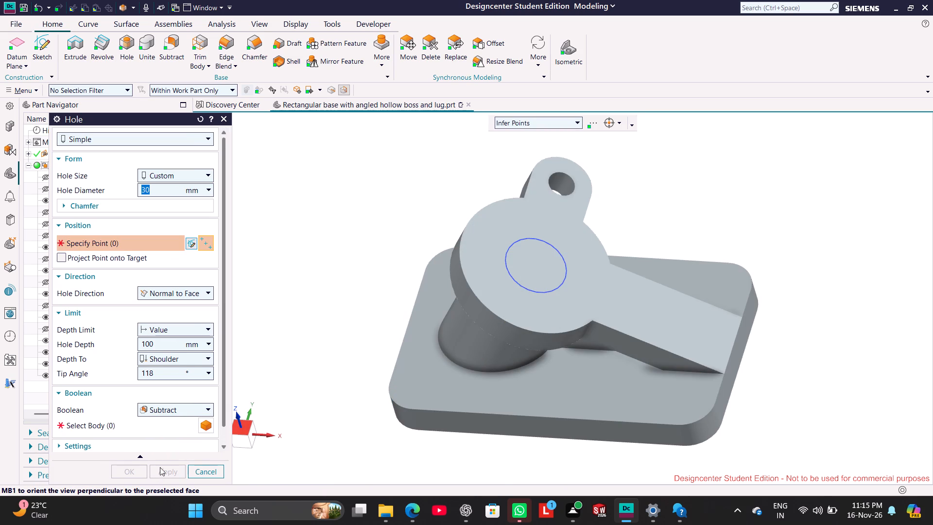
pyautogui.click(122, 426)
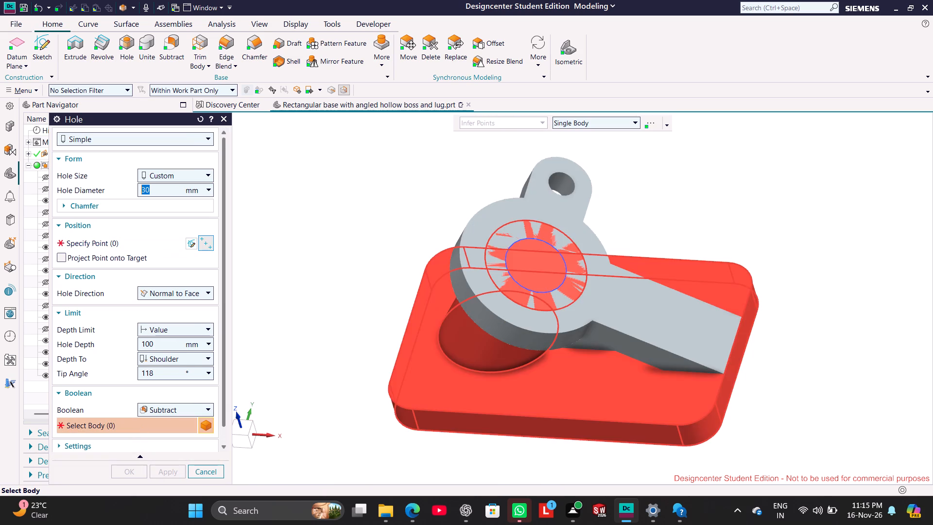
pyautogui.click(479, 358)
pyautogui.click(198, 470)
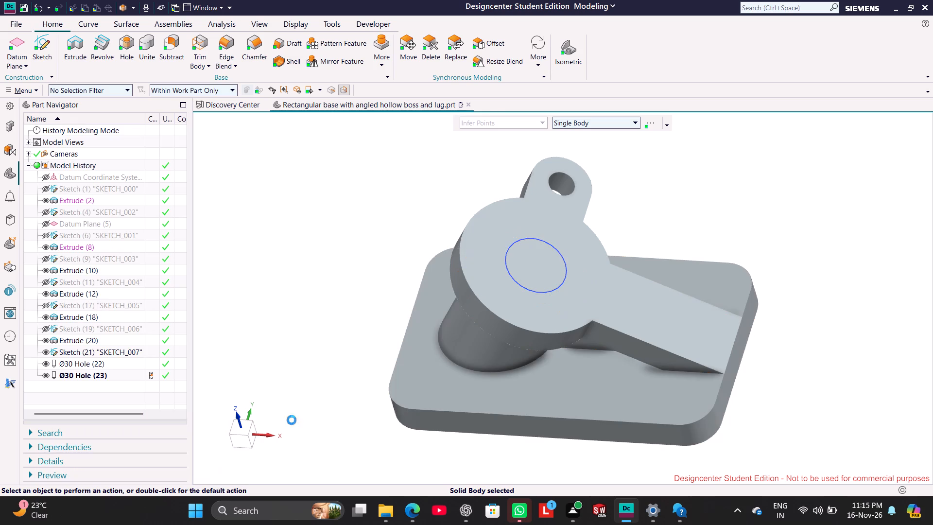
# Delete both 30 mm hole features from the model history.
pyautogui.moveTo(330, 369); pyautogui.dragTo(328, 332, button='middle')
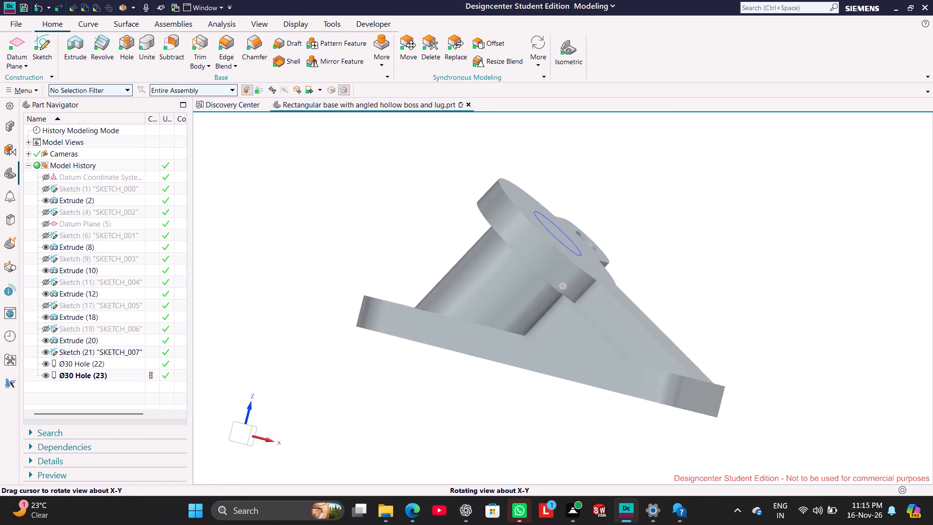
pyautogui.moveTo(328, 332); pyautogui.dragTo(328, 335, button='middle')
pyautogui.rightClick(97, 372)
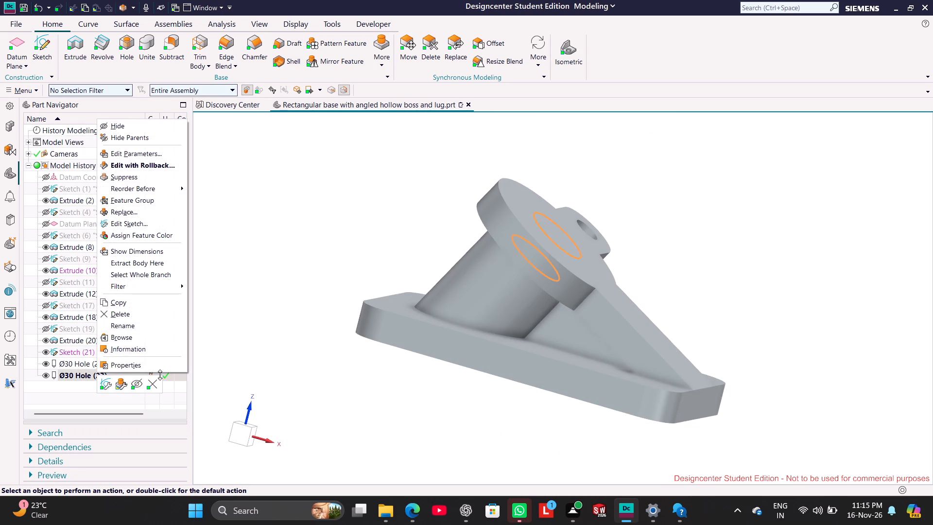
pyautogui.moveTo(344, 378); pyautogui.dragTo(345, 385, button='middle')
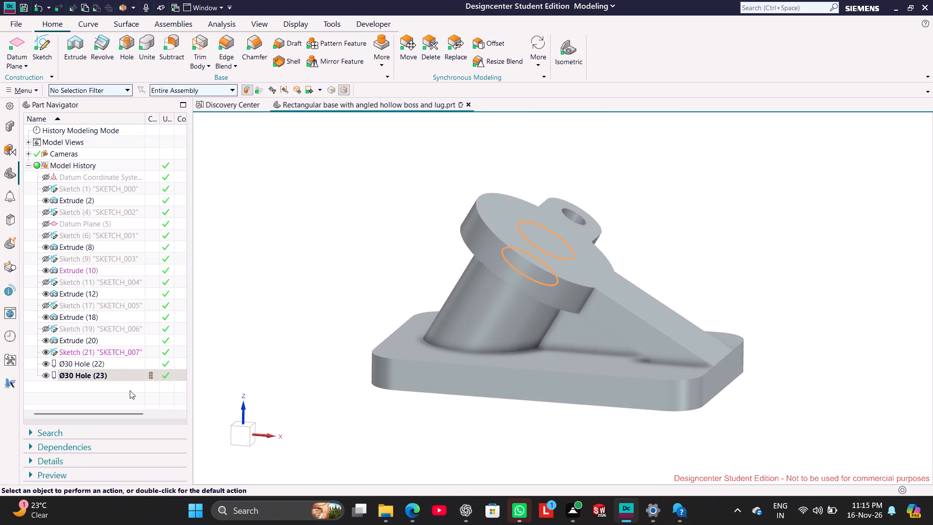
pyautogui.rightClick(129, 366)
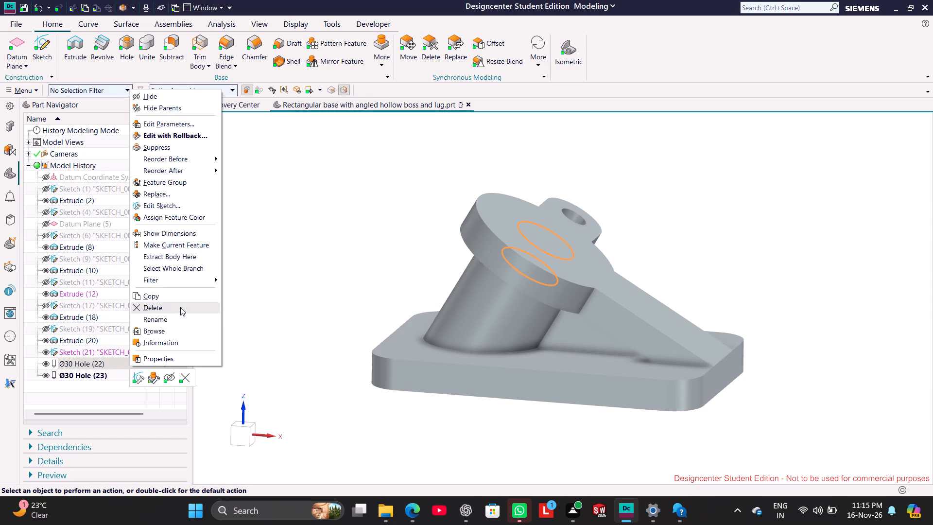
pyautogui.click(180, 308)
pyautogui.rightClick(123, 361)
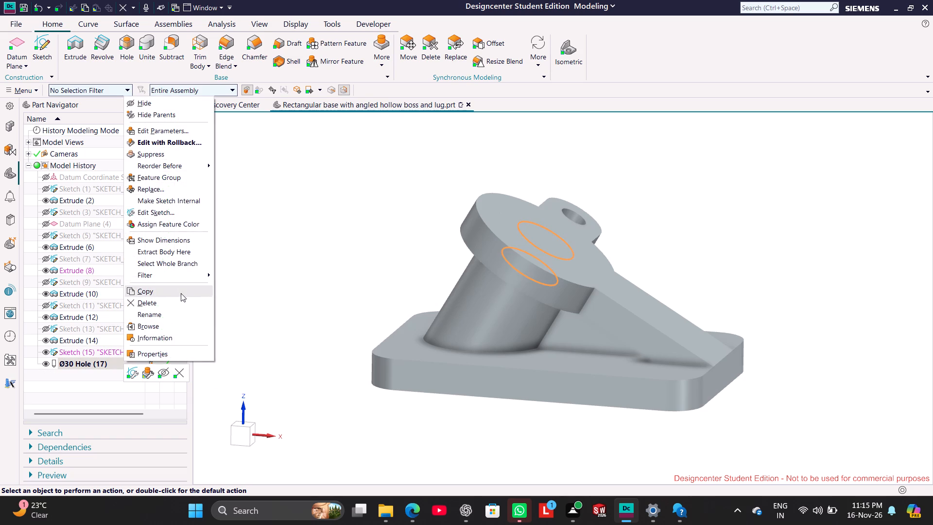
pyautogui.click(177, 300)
# Begin a subtractive extrusion of the Sketch (15) circle, trying an Until Next start limit, and reverse its direction into the boss.
pyautogui.rightClick(121, 352)
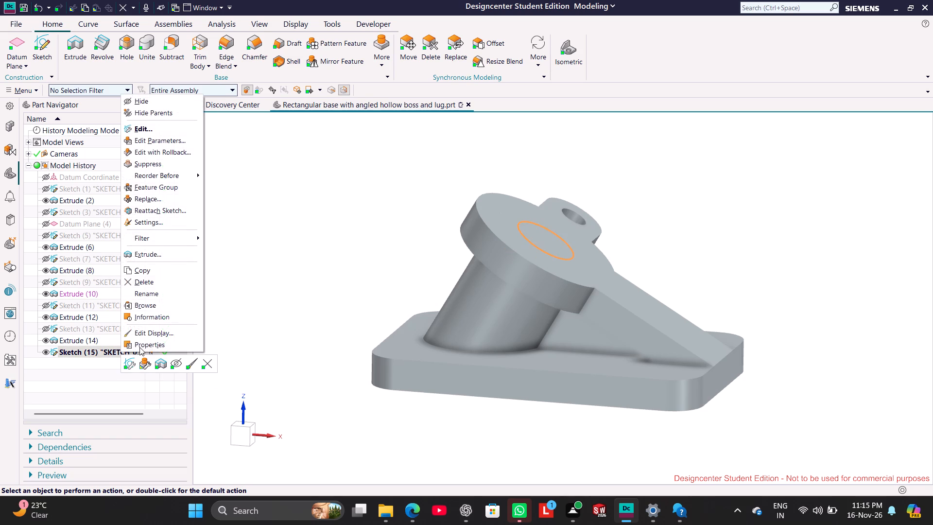
pyautogui.click(156, 364)
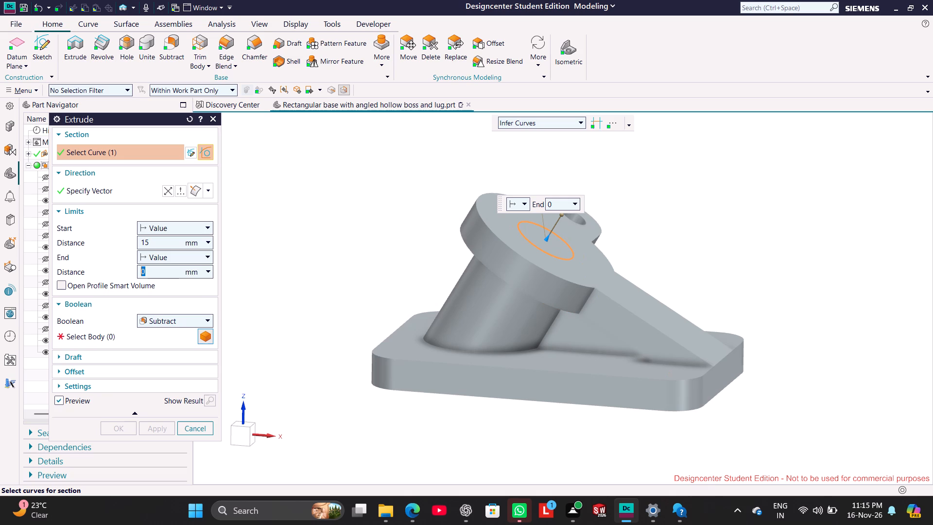
pyautogui.click(205, 227)
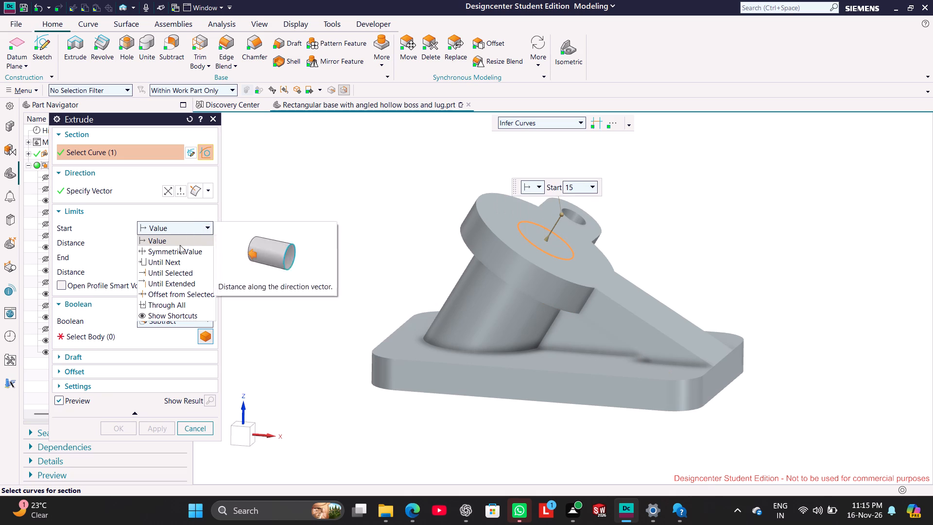
pyautogui.click(174, 263)
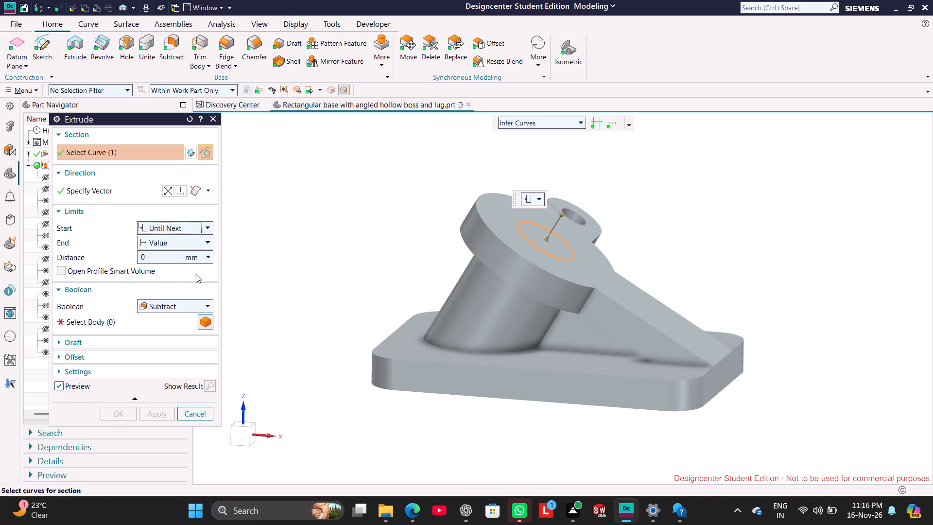
pyautogui.click(170, 192)
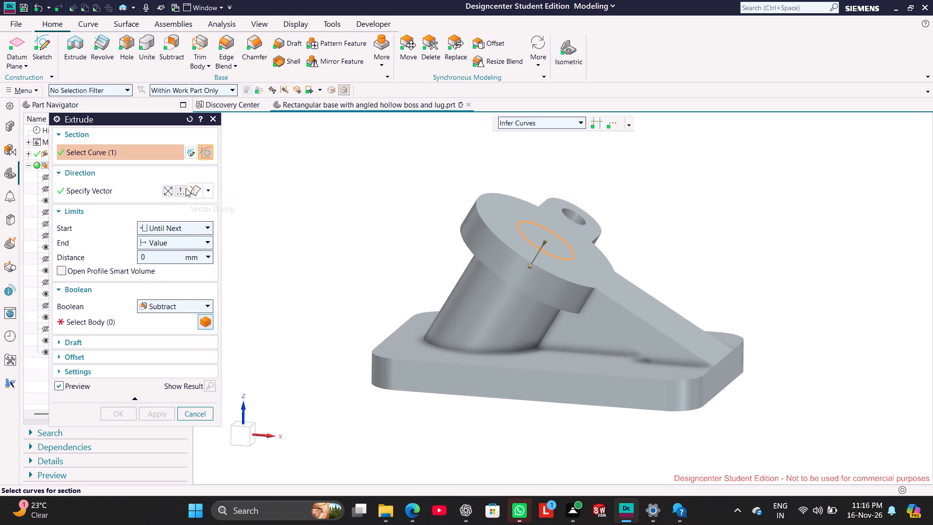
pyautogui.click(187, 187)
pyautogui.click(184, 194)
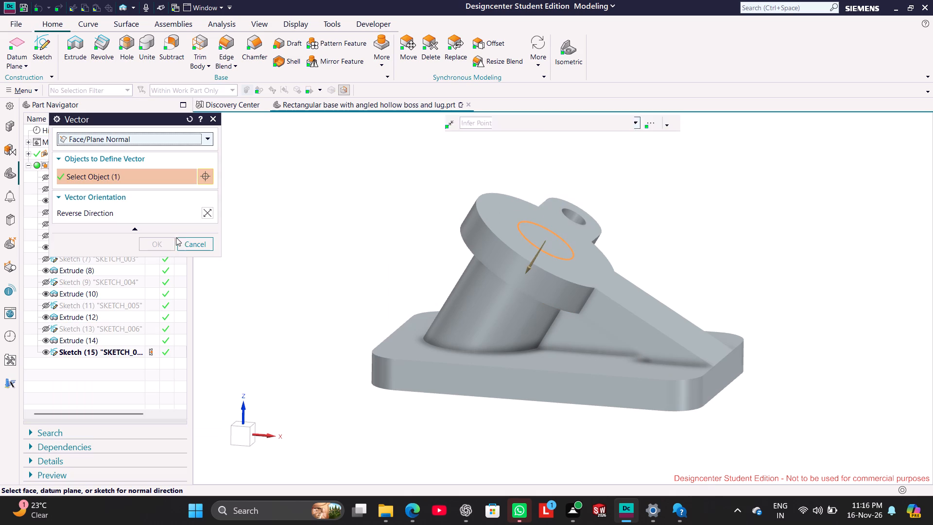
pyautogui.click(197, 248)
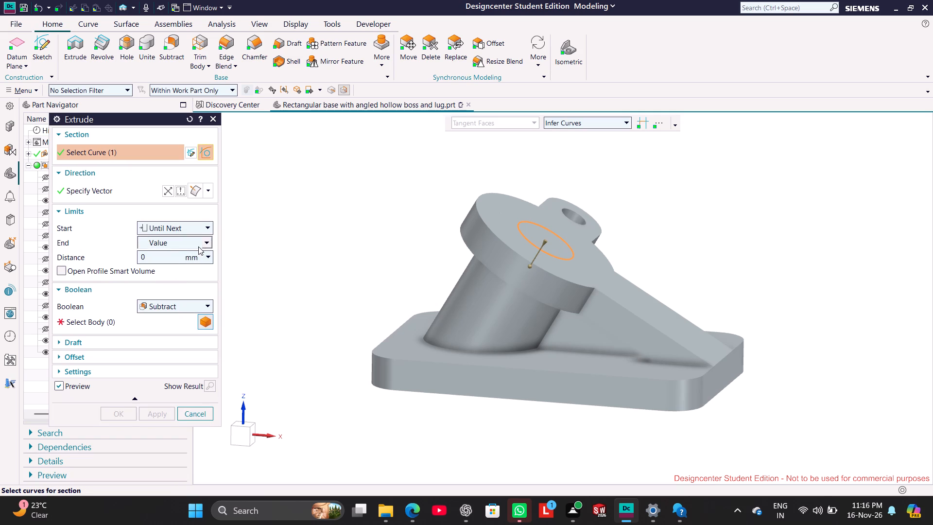
# Try Through All as the start limit, then switch it to a value and extend the start distance to 97 mm.
pyautogui.click(207, 227)
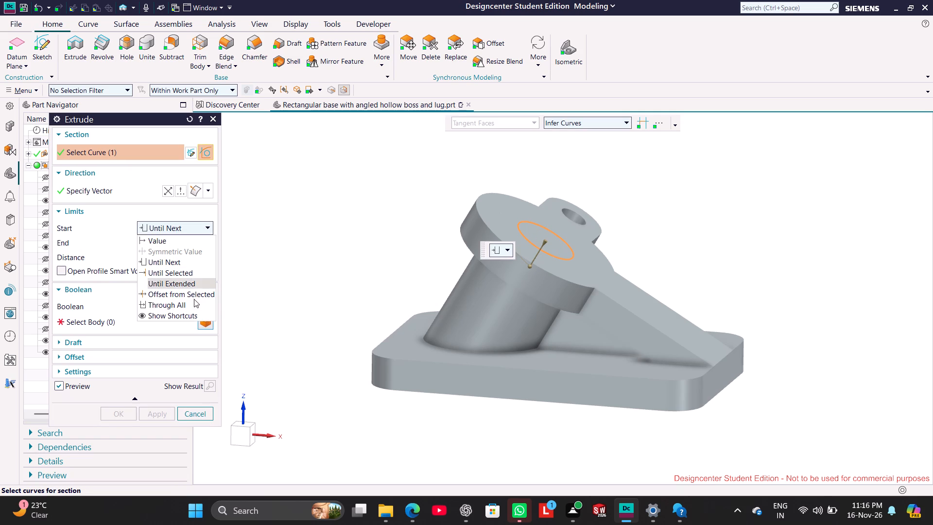
pyautogui.click(195, 304)
pyautogui.click(207, 225)
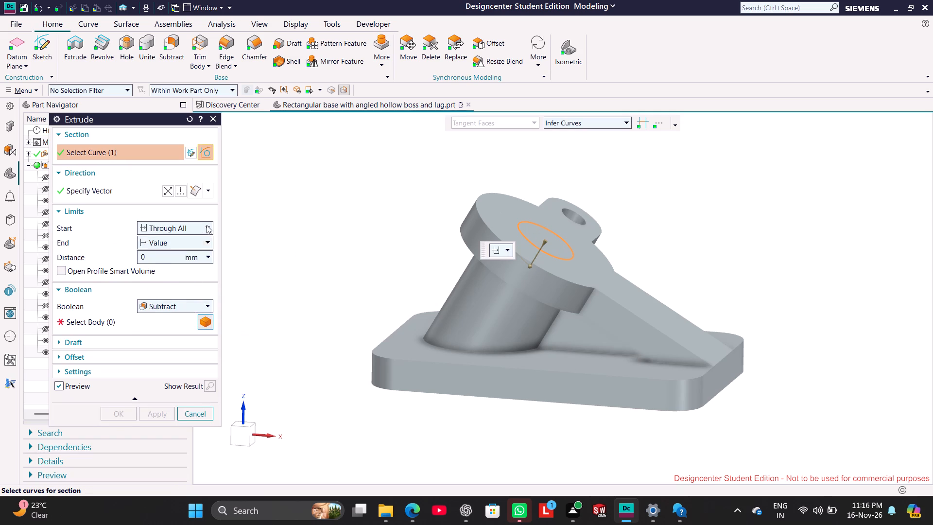
pyautogui.click(181, 242)
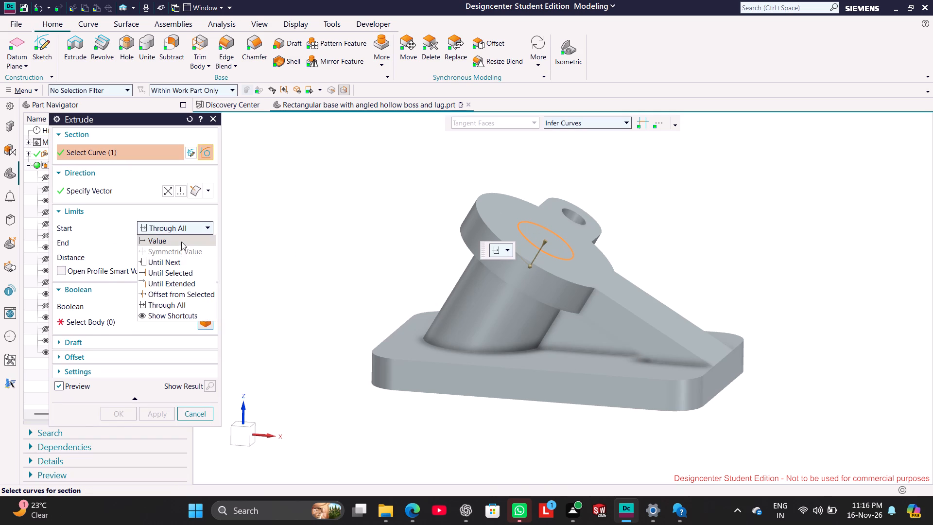
pyautogui.moveTo(530, 266); pyautogui.dragTo(500, 304)
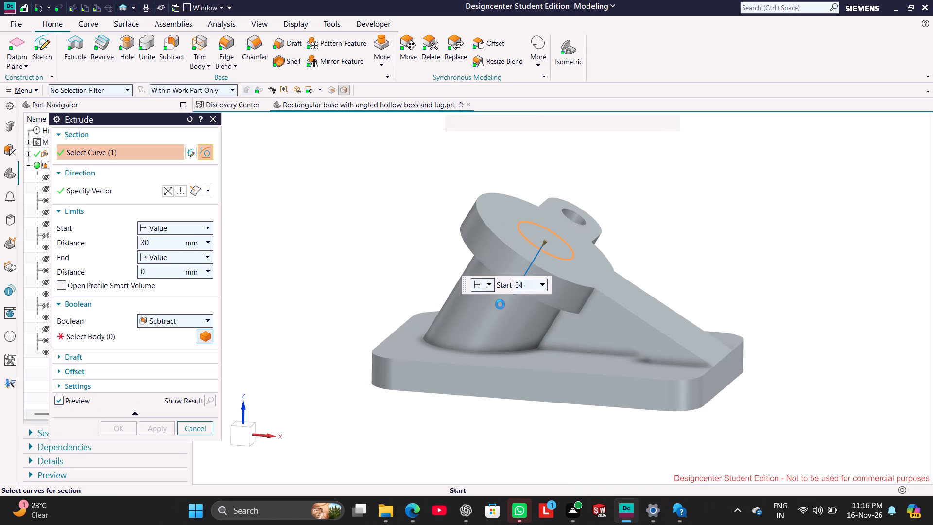
pyautogui.moveTo(500, 304); pyautogui.dragTo(430, 399)
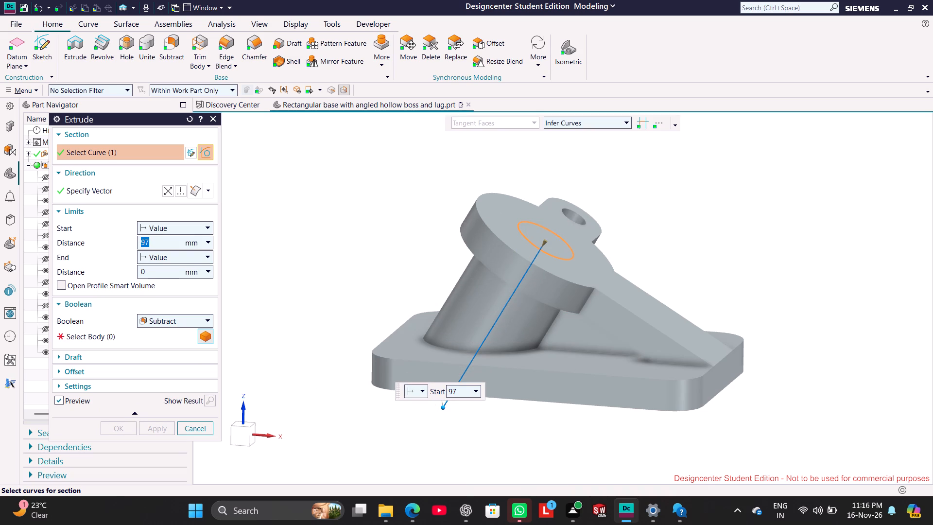
pyautogui.moveTo(310, 317); pyautogui.dragTo(330, 310, button='middle')
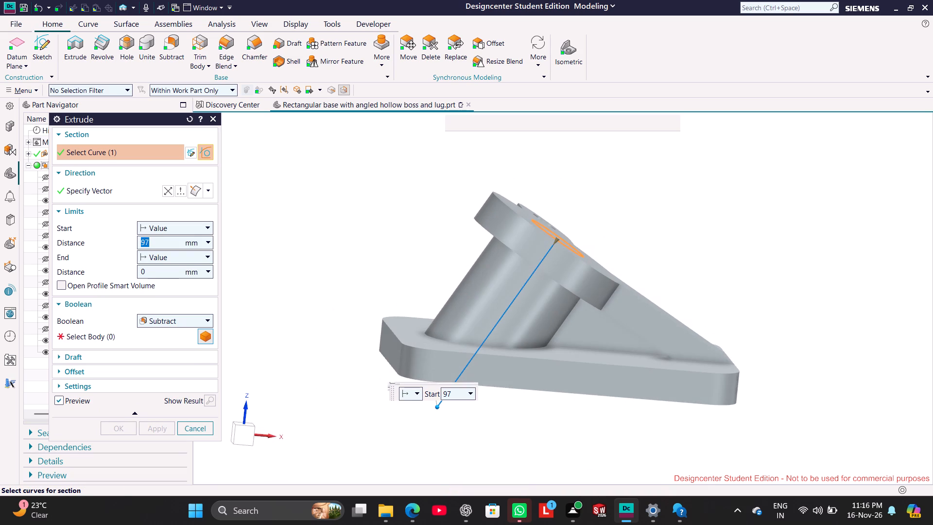
# Apply the 97 mm circle extrusion as a subtraction, with the base and angled boss body as its target.
pyautogui.click(208, 319)
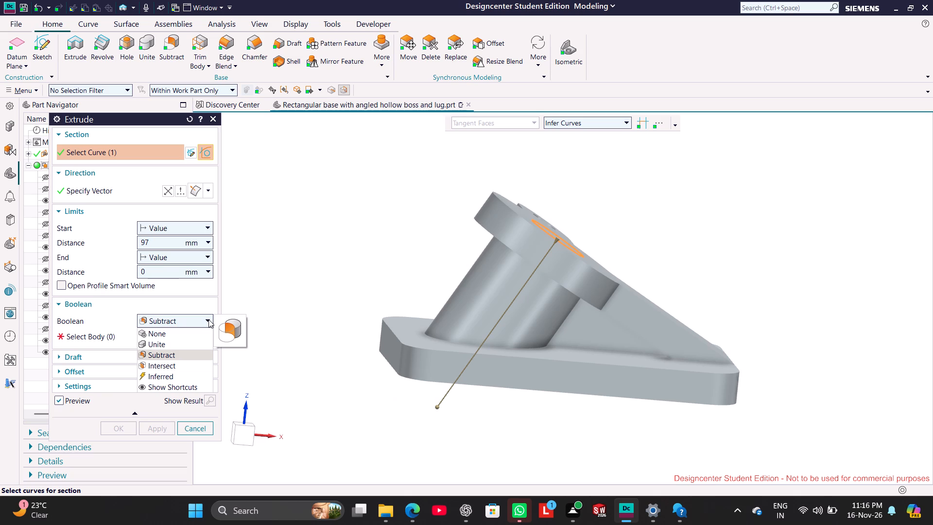
pyautogui.click(327, 275)
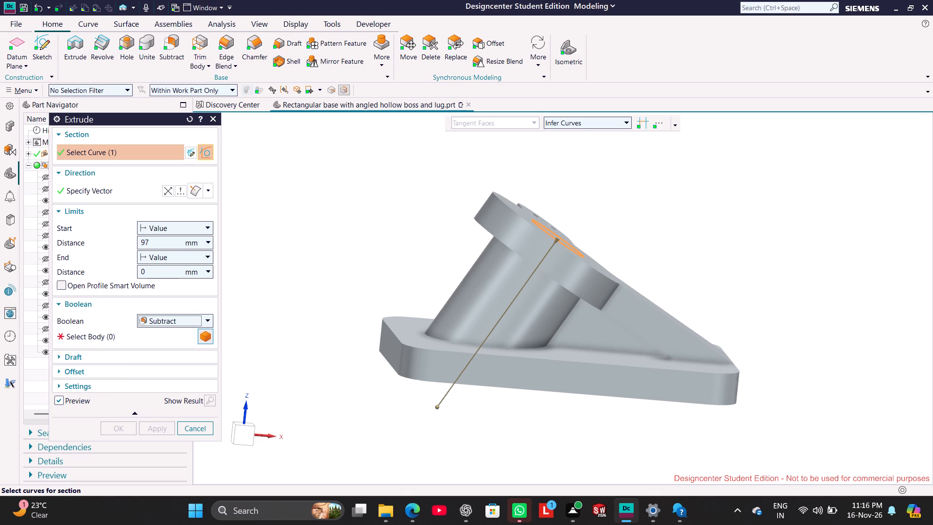
pyautogui.click(89, 336)
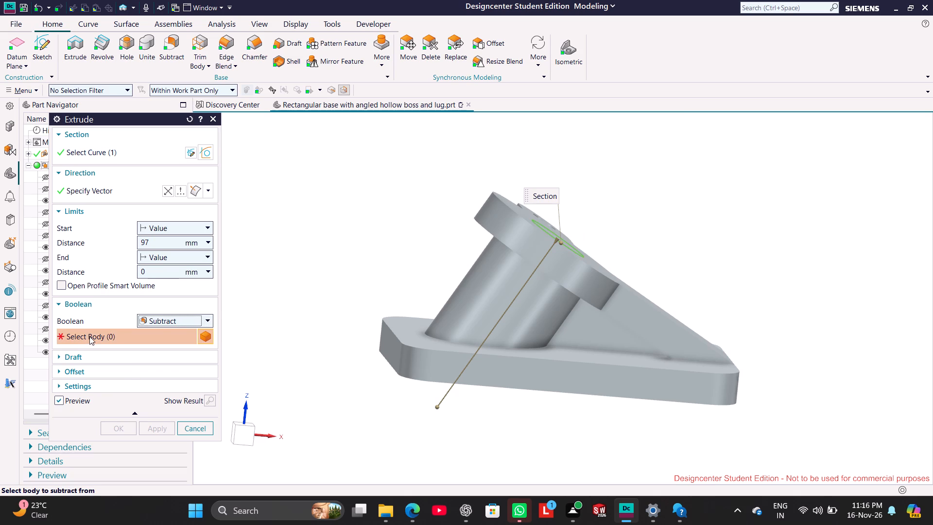
pyautogui.click(487, 317)
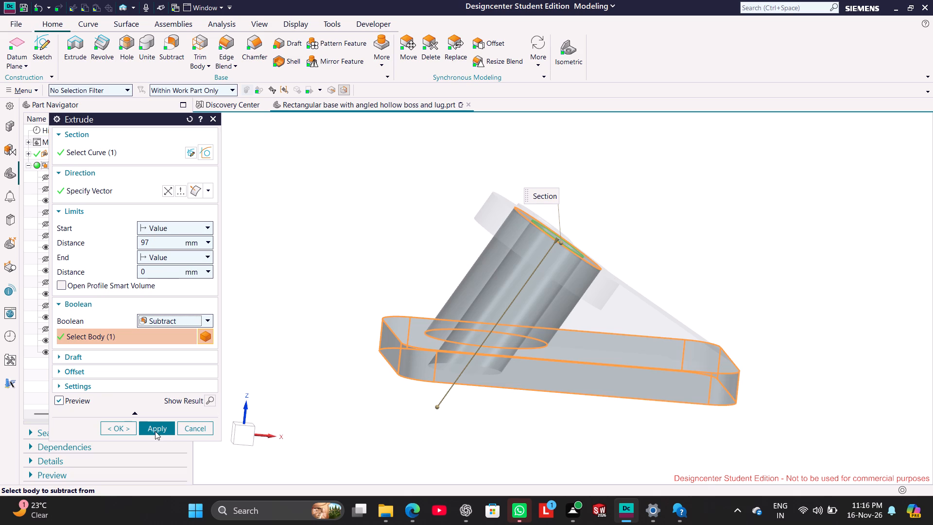
pyautogui.click(153, 428)
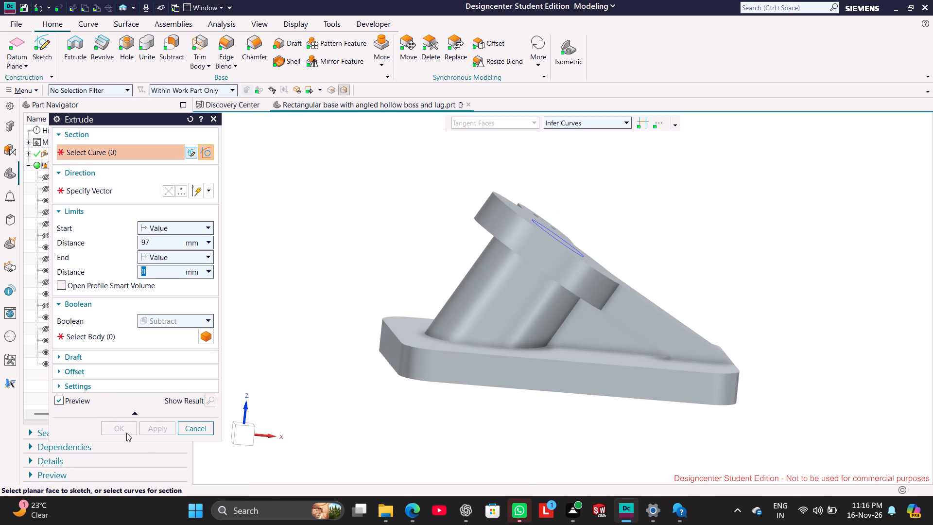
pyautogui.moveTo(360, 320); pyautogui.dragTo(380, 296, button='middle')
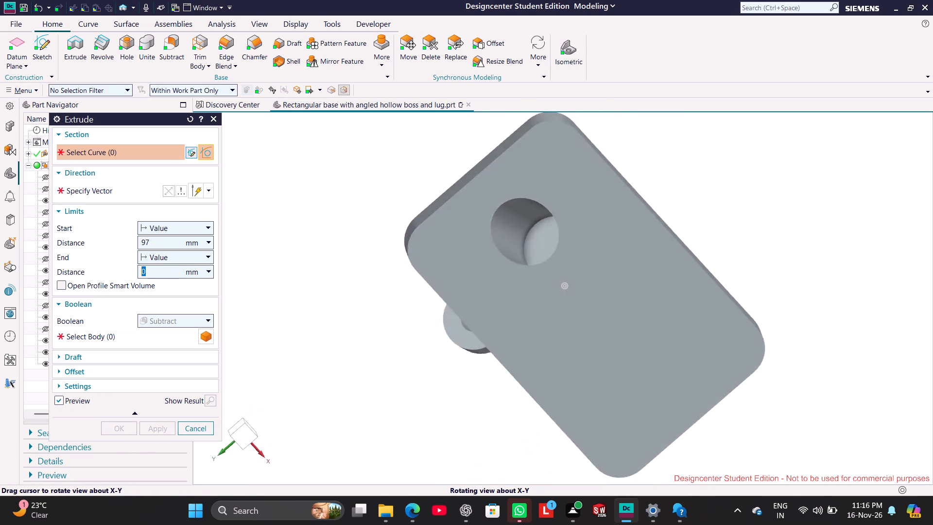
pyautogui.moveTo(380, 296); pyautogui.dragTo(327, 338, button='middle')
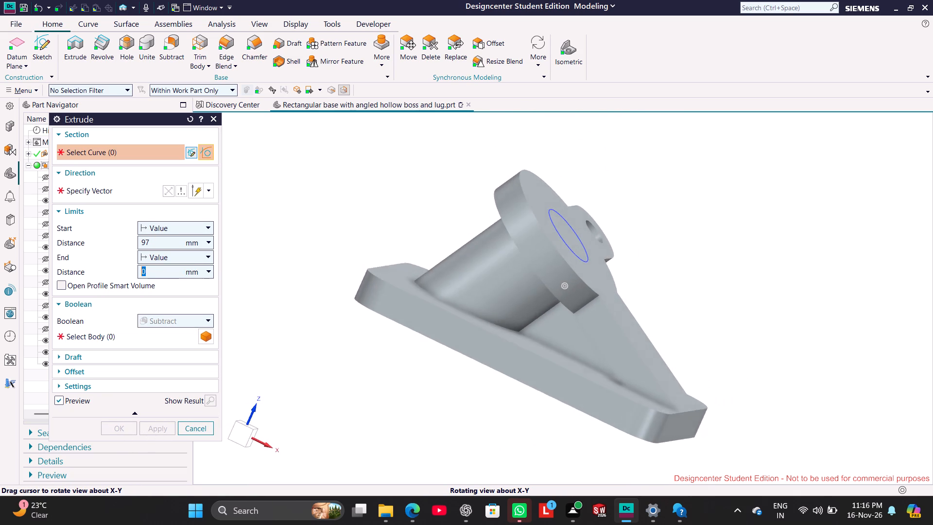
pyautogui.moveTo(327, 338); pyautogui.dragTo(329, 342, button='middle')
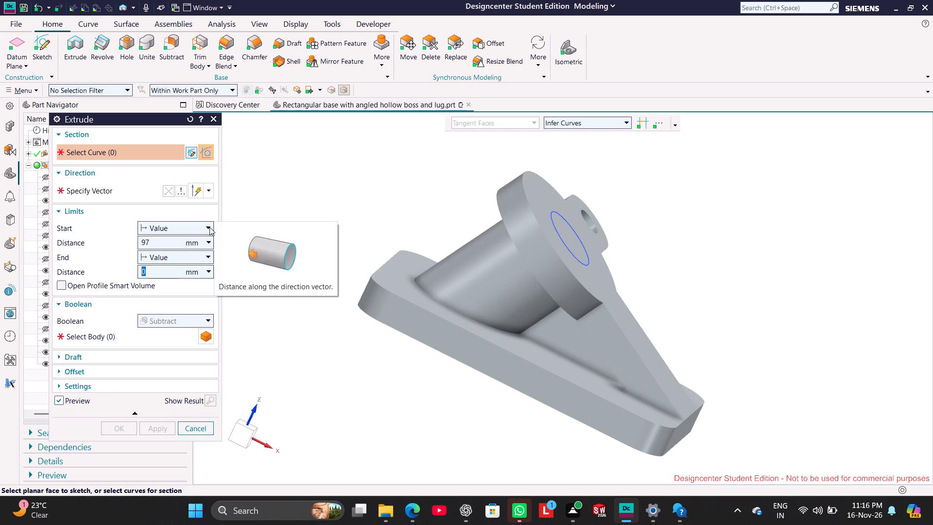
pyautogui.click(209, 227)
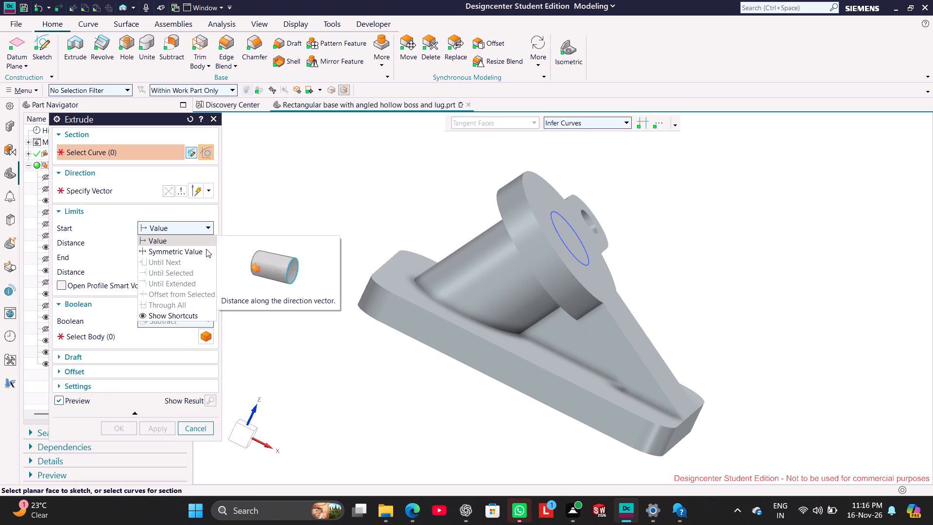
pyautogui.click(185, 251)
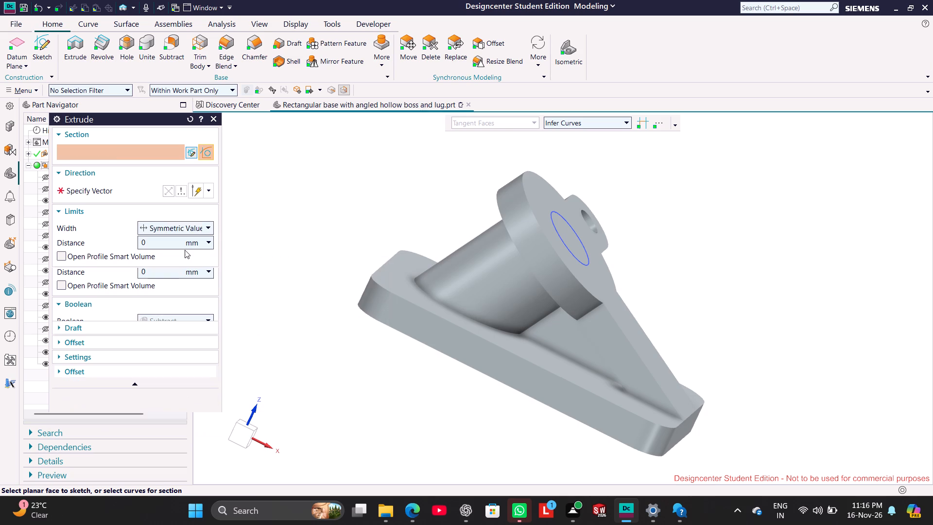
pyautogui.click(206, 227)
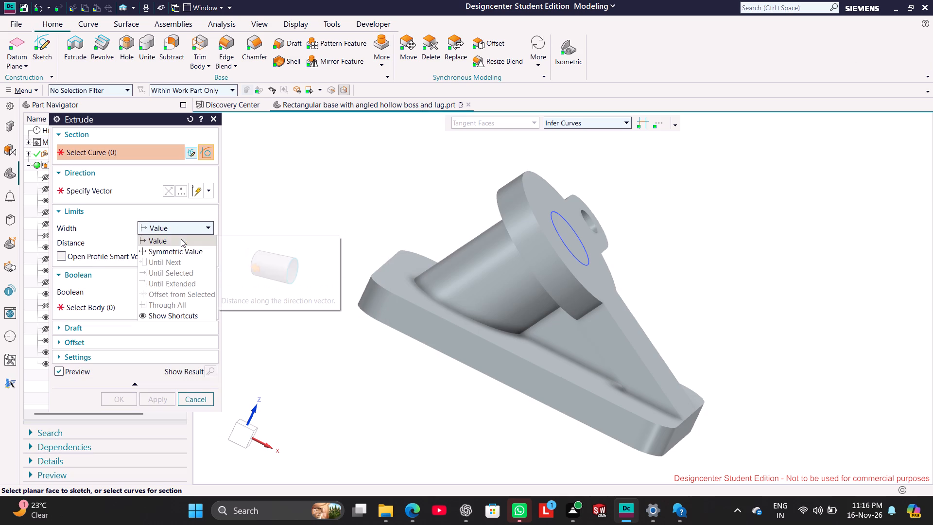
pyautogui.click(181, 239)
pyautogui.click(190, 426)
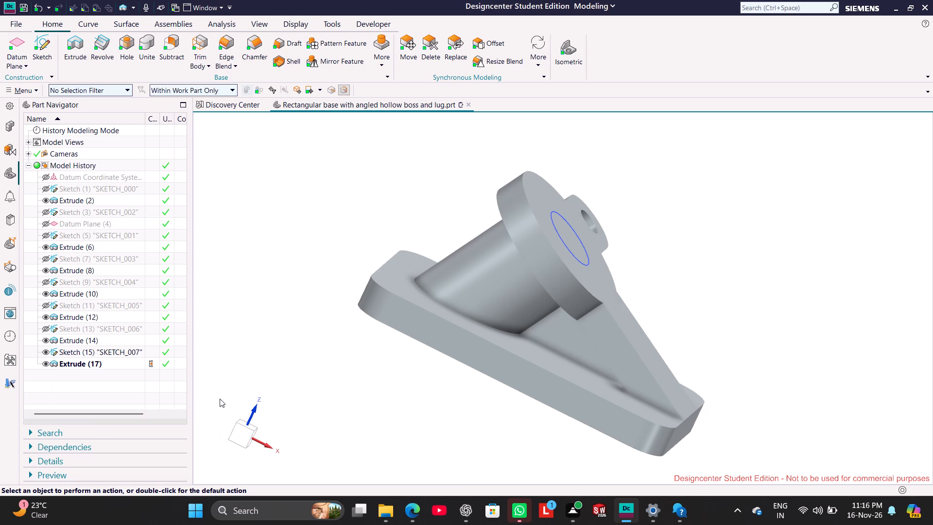
# Reopen Extrude (17) with rollback and inspect the path of the bore through the boss and base.
pyautogui.moveTo(316, 326); pyautogui.dragTo(317, 333, button='middle')
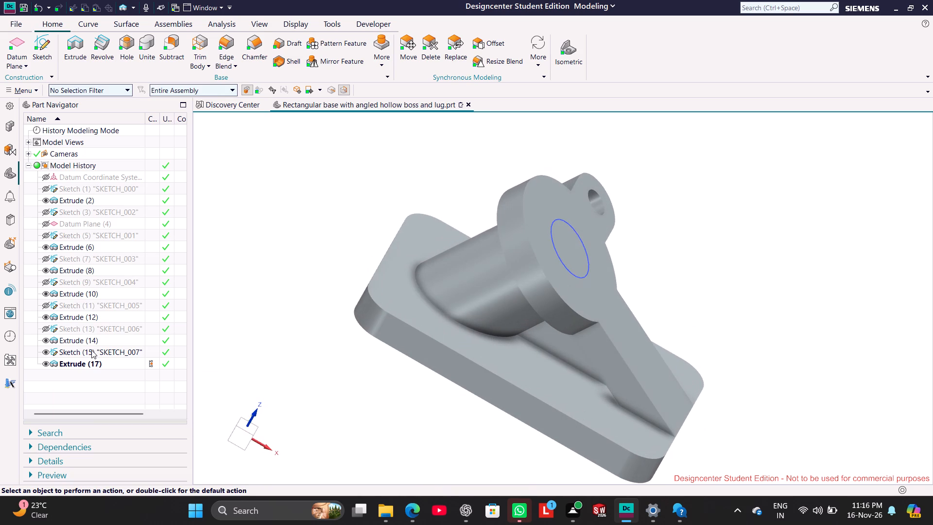
pyautogui.rightClick(95, 362)
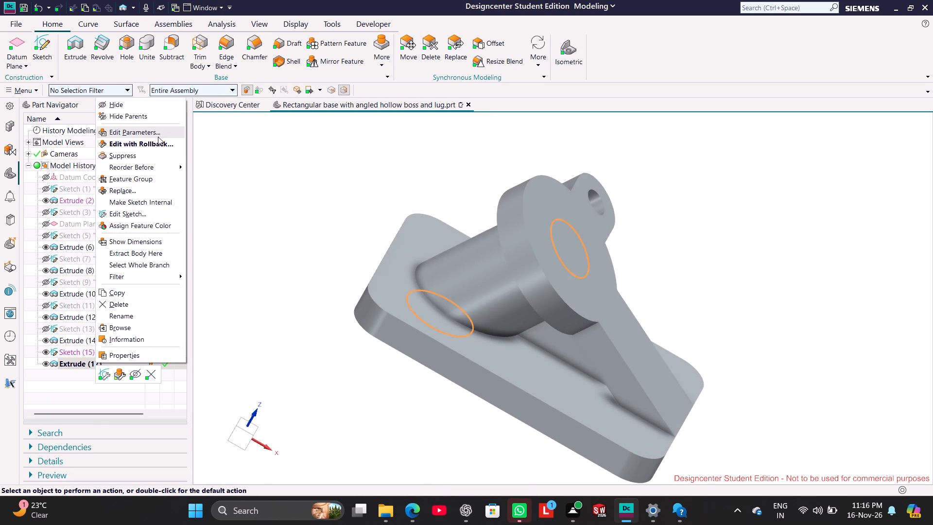
pyautogui.click(156, 142)
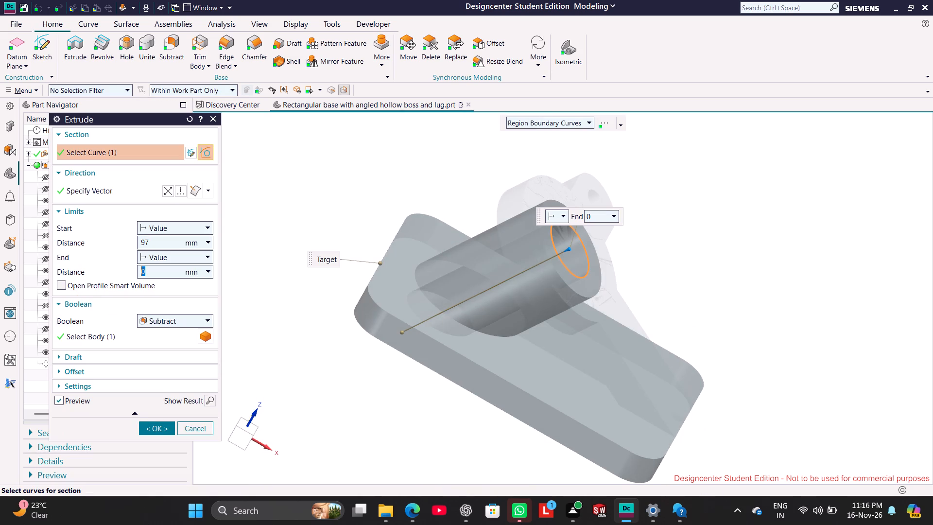
pyautogui.moveTo(311, 347); pyautogui.dragTo(261, 361, button='middle')
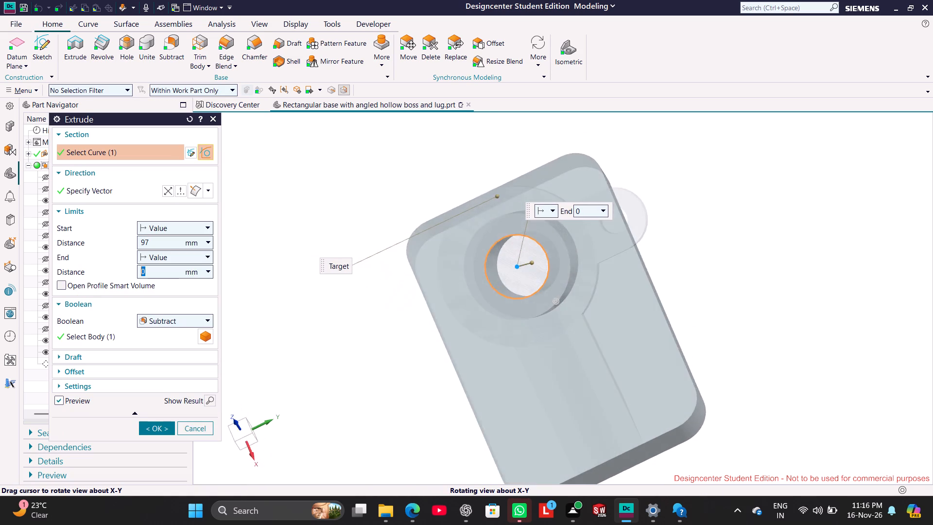
pyautogui.moveTo(261, 361); pyautogui.dragTo(287, 356, button='middle')
pyautogui.click(162, 427)
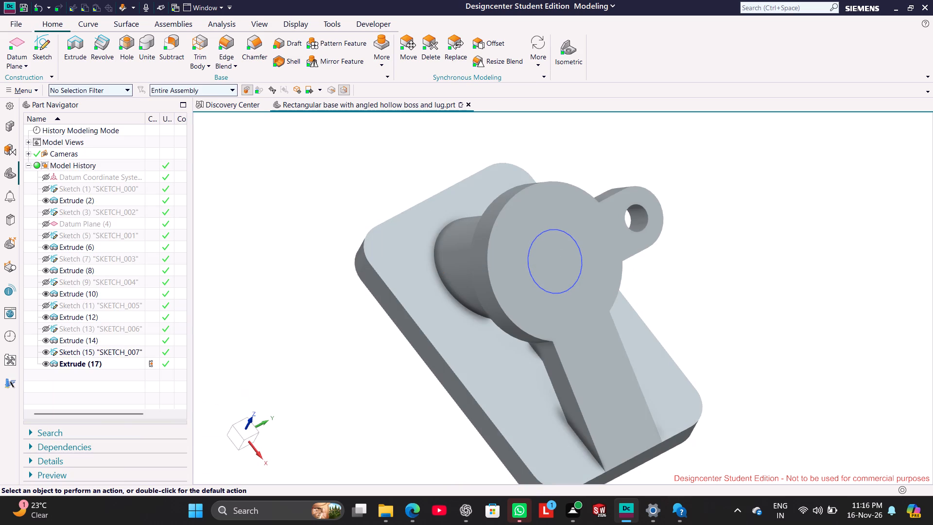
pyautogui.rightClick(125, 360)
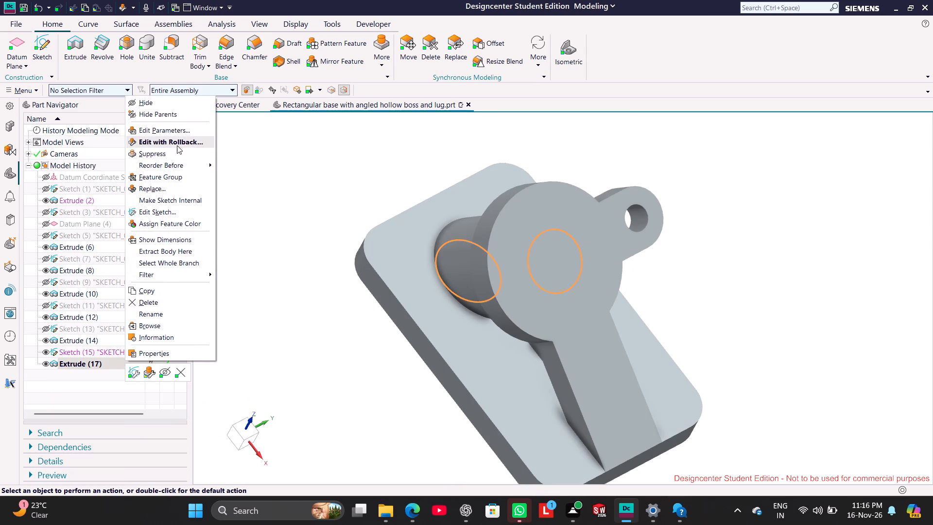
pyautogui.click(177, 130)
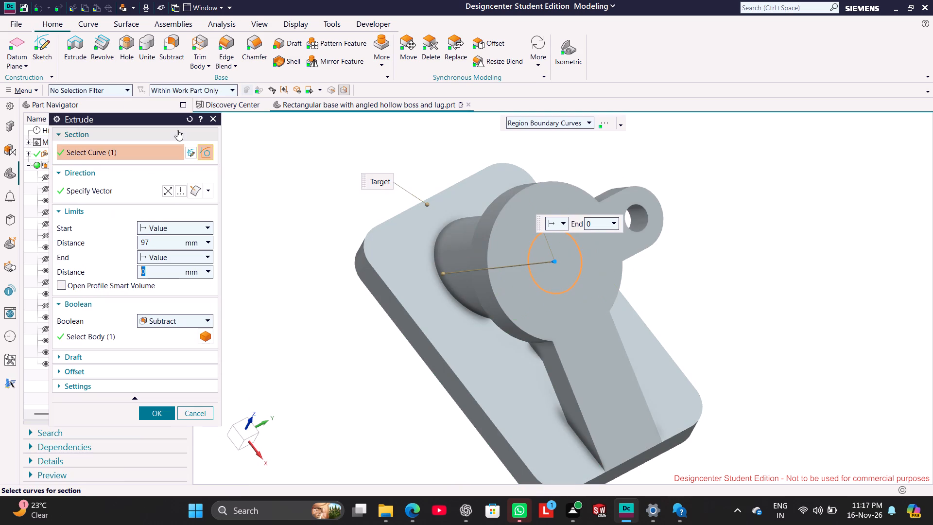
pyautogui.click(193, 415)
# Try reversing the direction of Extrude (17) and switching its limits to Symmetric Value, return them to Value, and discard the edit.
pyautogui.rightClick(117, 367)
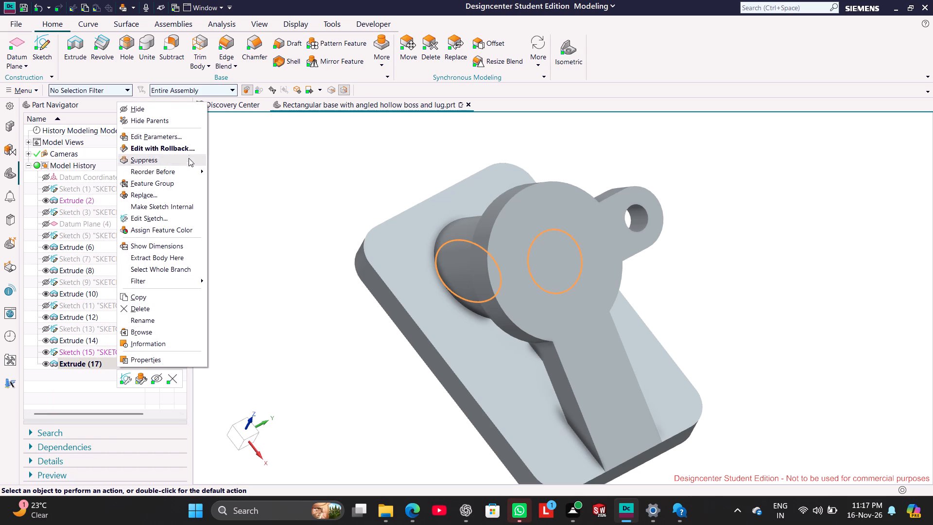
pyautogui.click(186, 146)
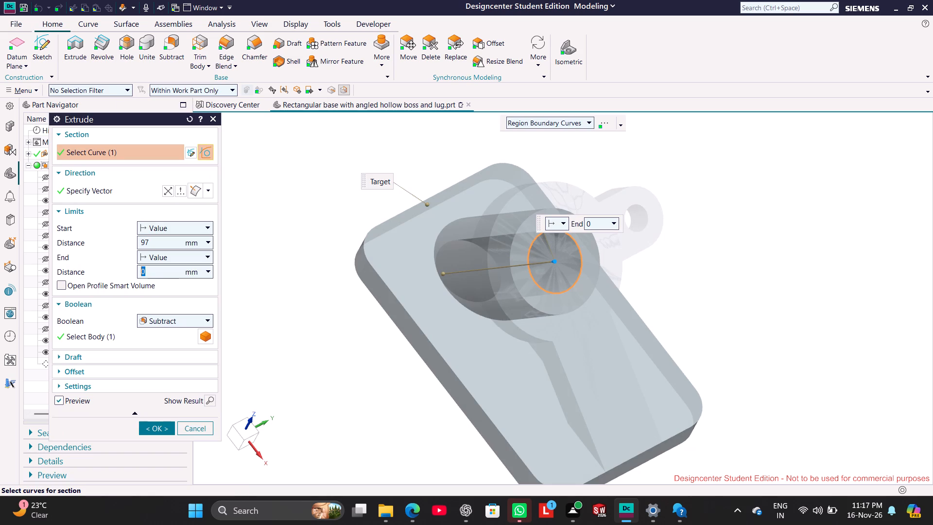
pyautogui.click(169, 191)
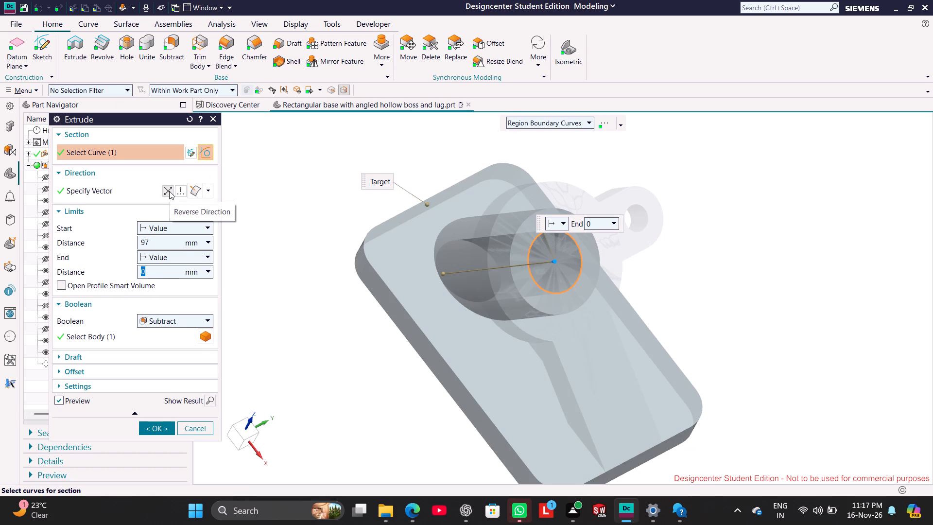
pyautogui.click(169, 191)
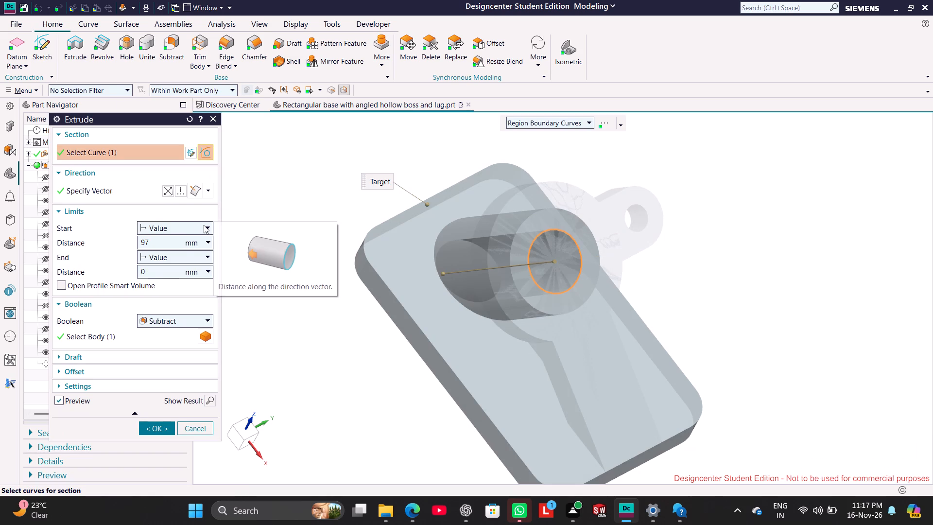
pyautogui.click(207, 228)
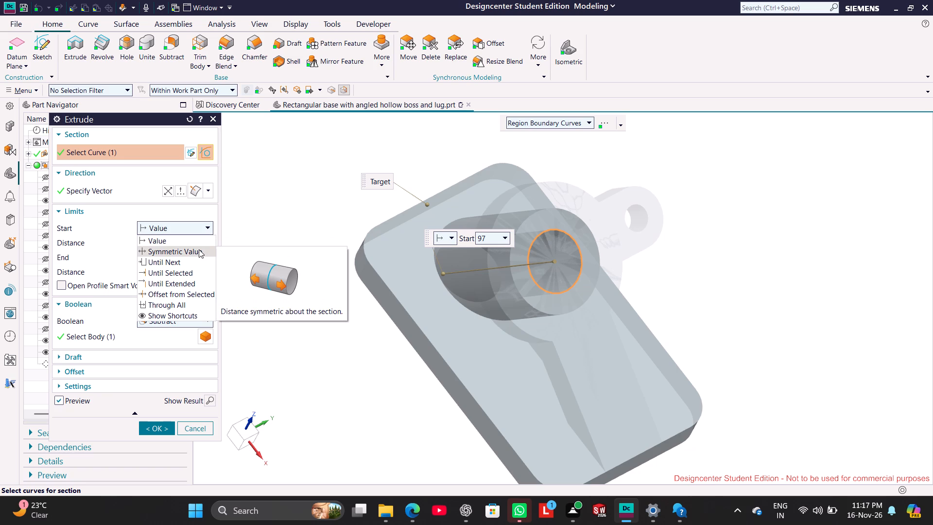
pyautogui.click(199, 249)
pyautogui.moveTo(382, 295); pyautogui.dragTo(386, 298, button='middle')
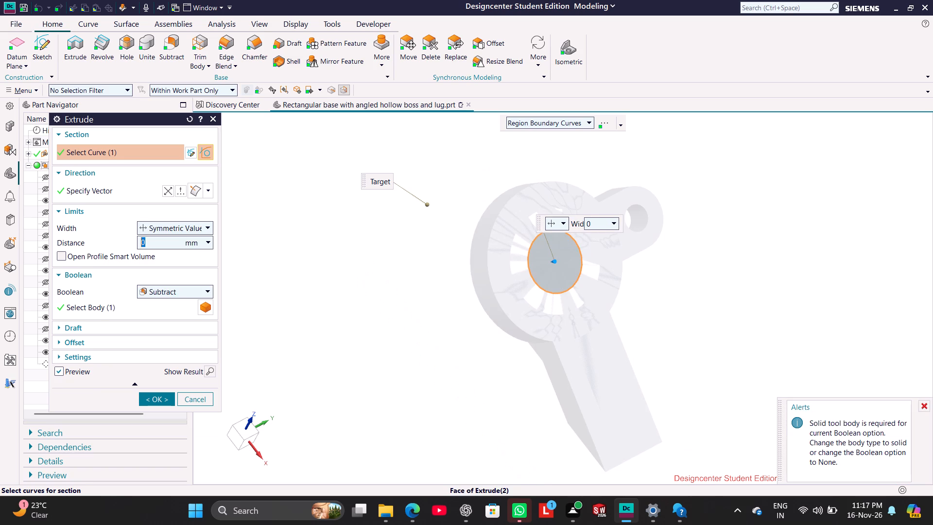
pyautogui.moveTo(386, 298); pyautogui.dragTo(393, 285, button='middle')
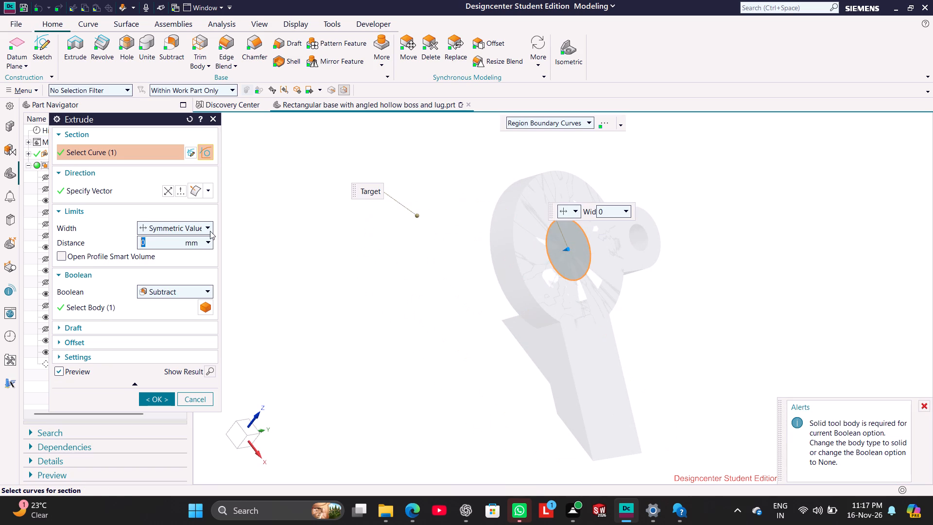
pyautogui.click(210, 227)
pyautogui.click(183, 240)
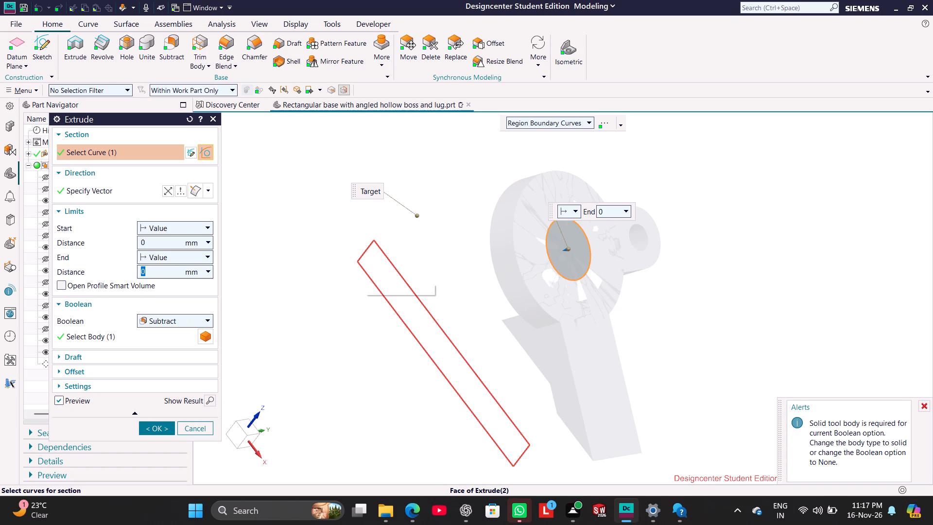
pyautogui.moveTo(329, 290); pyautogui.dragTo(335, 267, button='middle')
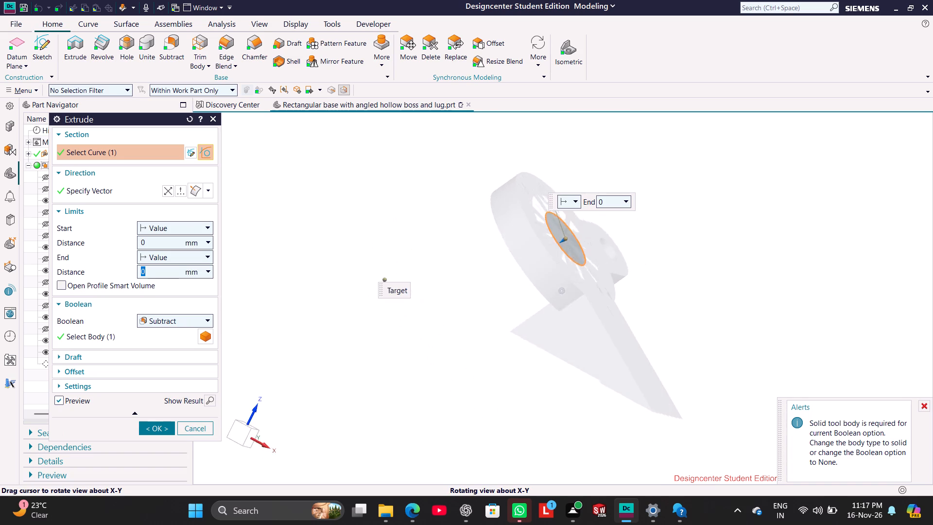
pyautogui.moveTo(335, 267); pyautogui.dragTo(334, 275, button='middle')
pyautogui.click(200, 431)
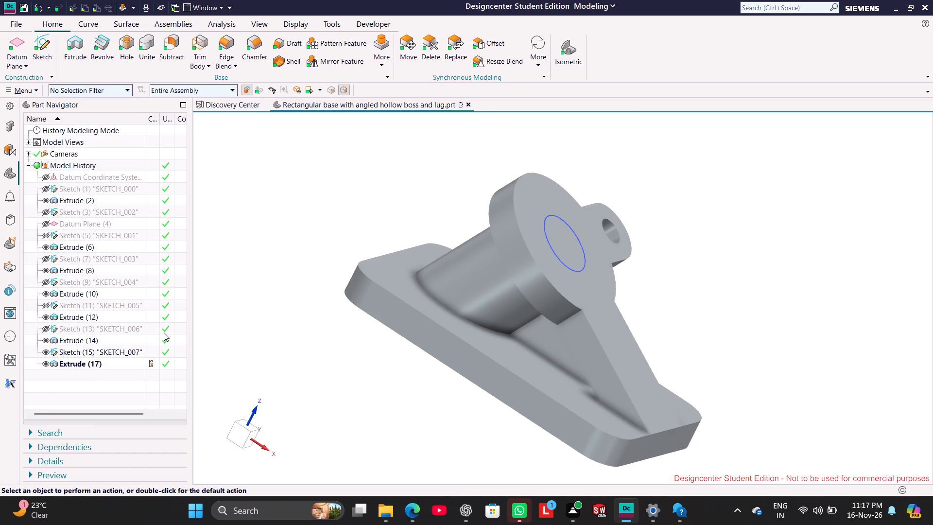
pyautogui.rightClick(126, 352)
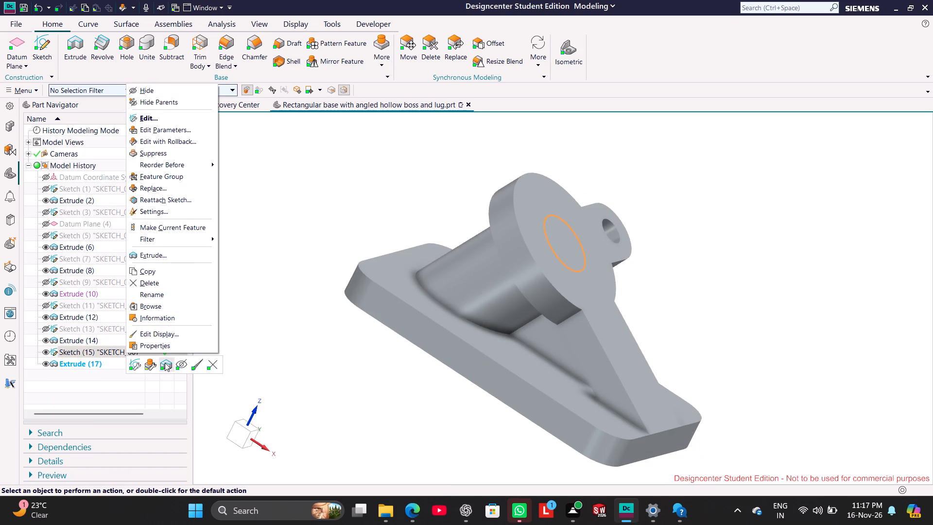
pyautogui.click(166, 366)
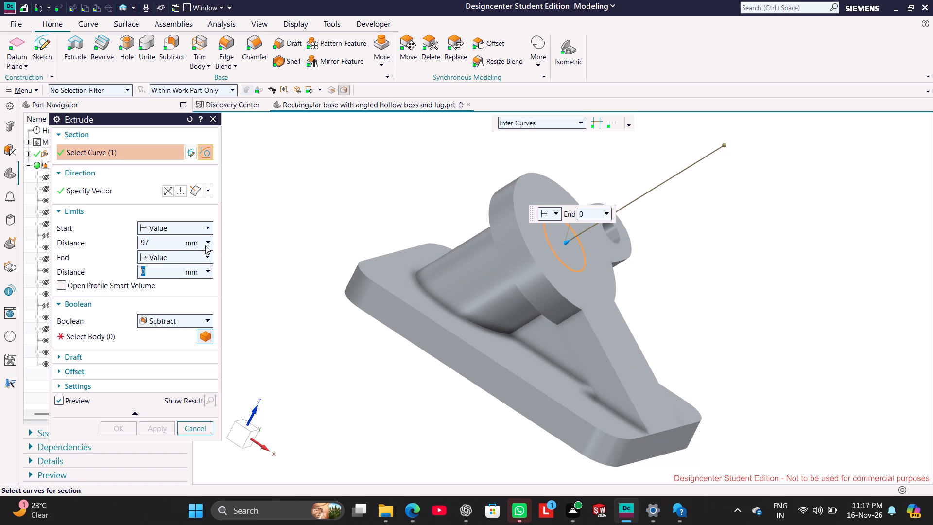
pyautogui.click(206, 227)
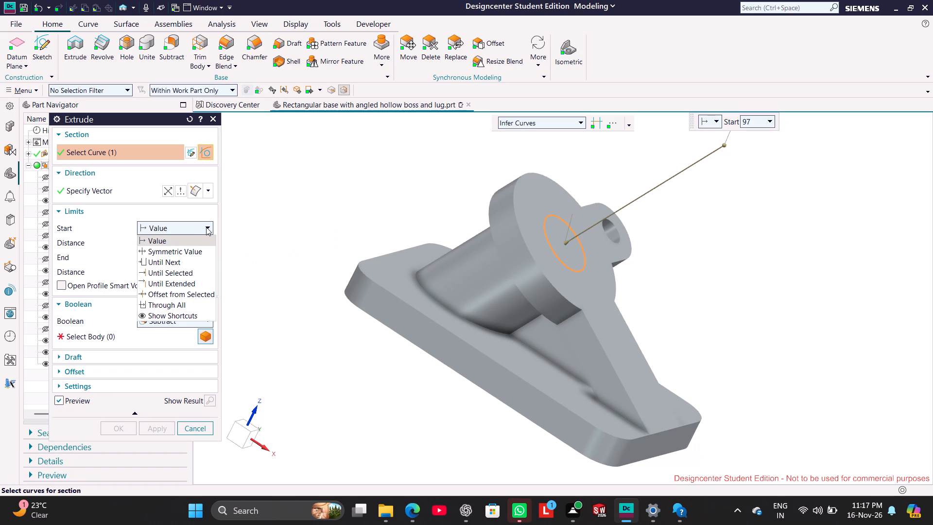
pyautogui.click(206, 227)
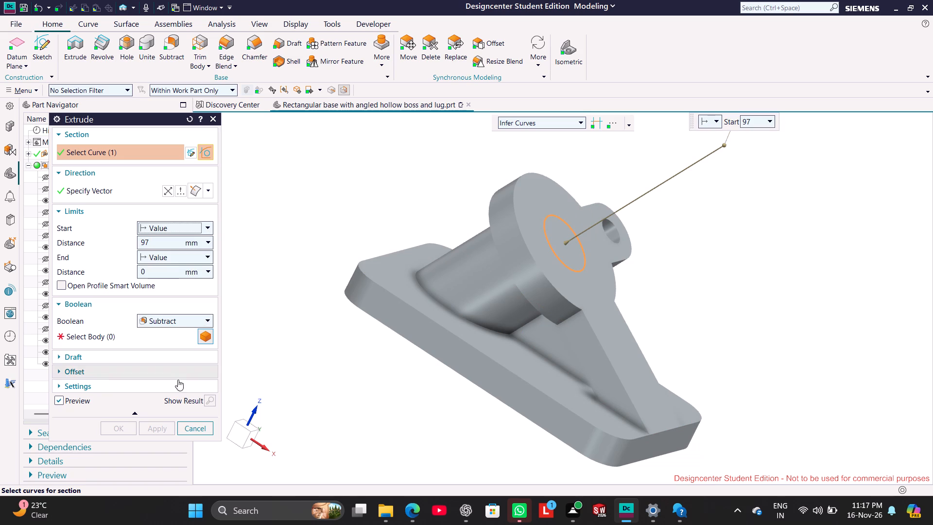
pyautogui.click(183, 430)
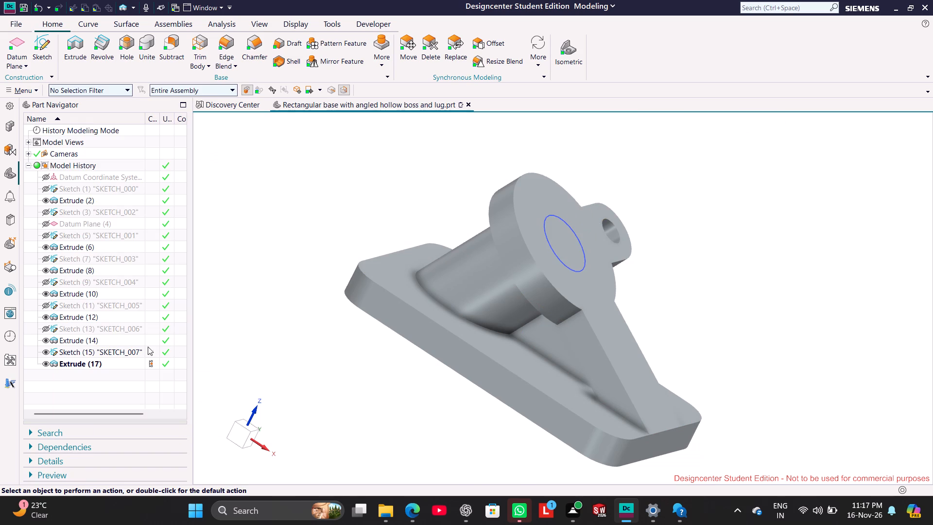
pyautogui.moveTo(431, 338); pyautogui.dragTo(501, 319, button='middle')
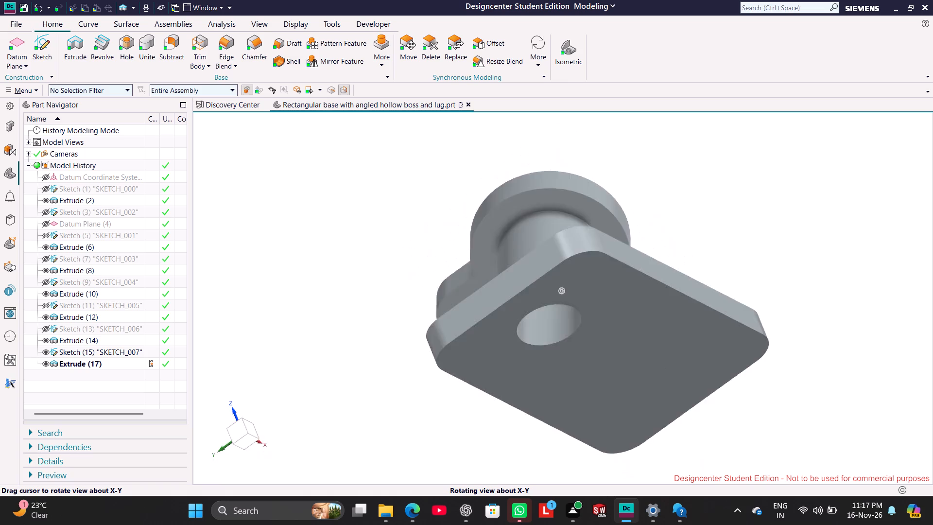
# Reopen Extrude (17) with rollback, set its end distance to 20 mm and apply the edit.
pyautogui.moveTo(501, 319); pyautogui.dragTo(463, 367, button='middle')
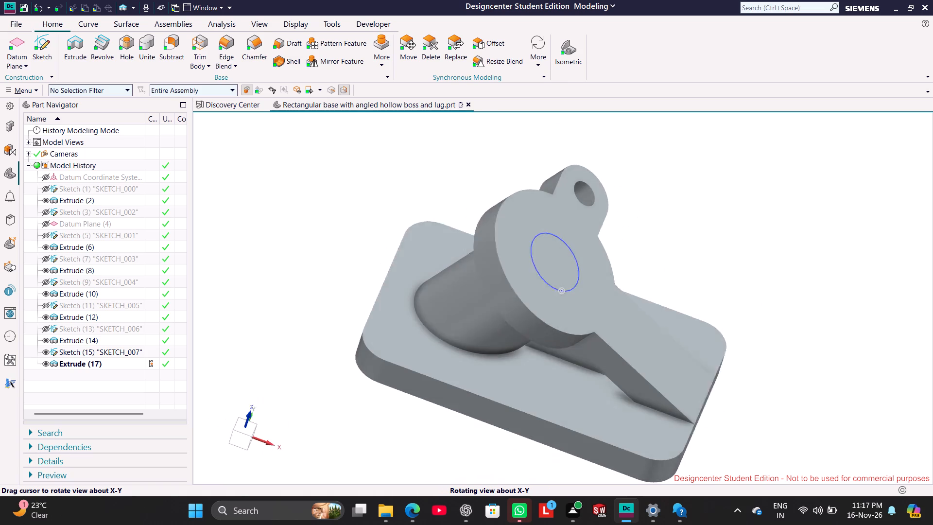
pyautogui.moveTo(463, 367); pyautogui.dragTo(459, 369, button='middle')
pyautogui.click(324, 214)
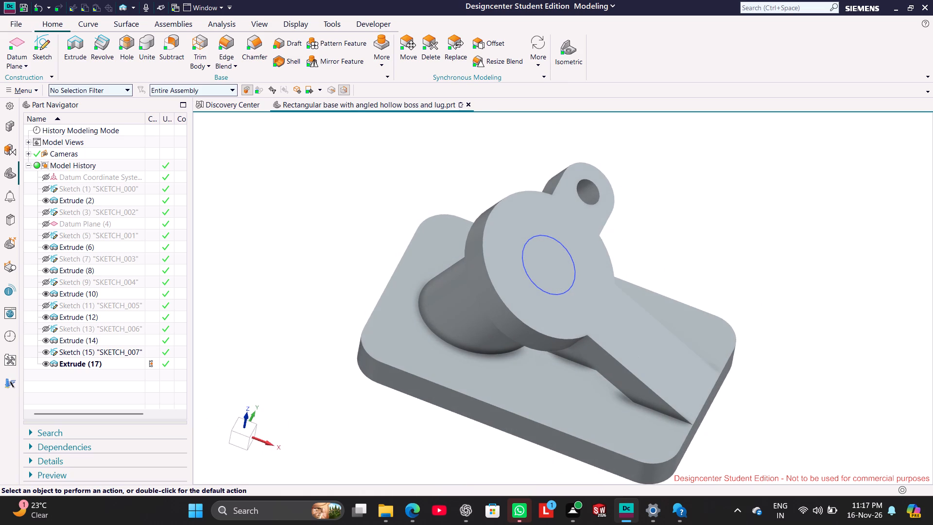
pyautogui.rightClick(115, 361)
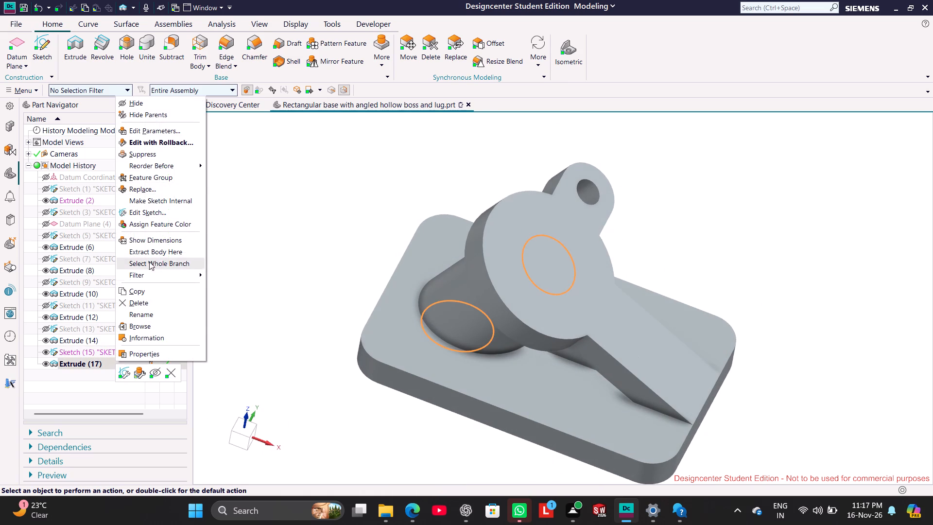
pyautogui.click(164, 143)
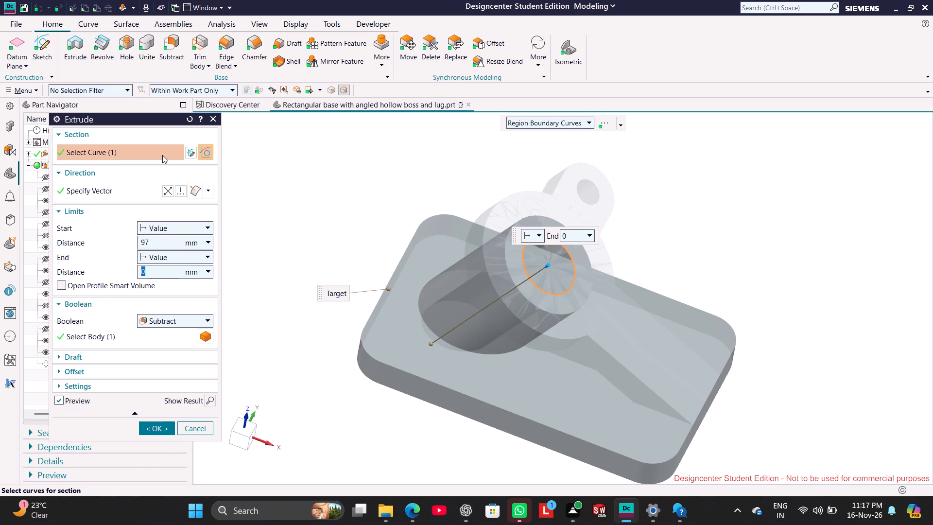
pyautogui.write('20')
pyautogui.press('Return')
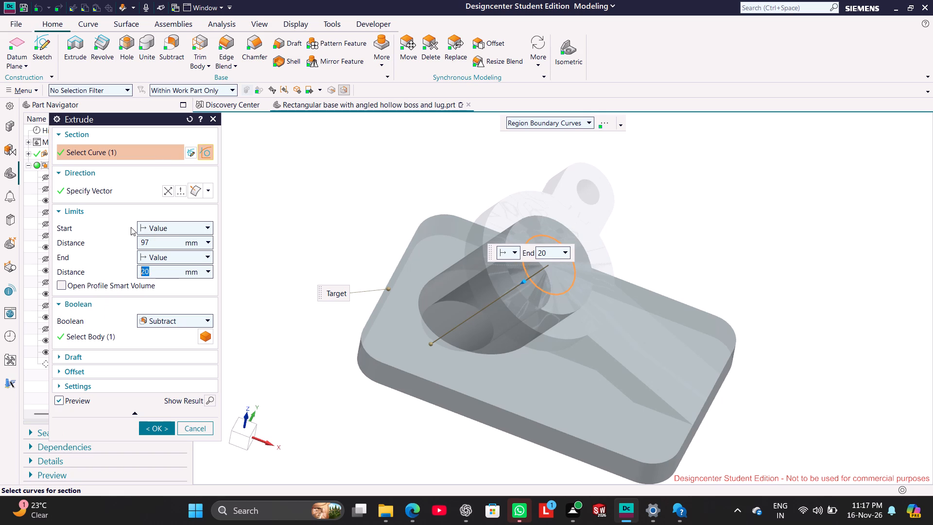
pyautogui.click(162, 425)
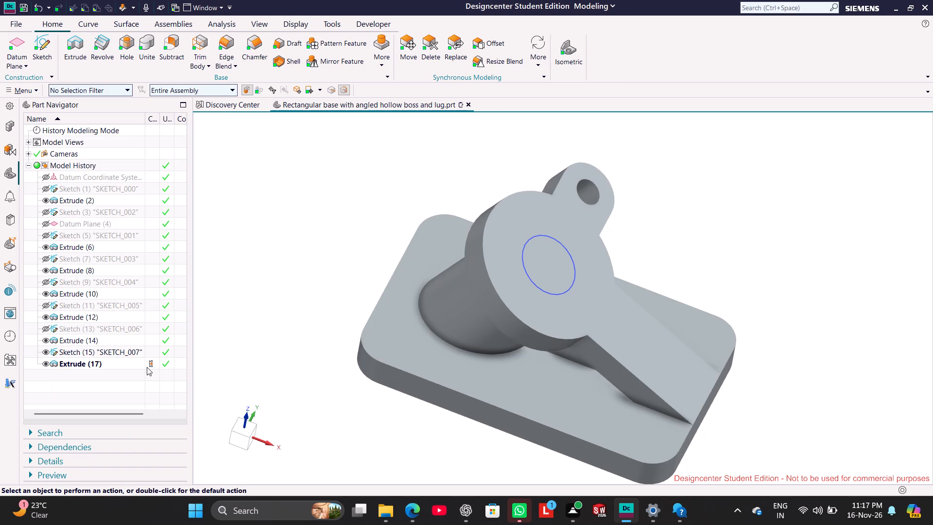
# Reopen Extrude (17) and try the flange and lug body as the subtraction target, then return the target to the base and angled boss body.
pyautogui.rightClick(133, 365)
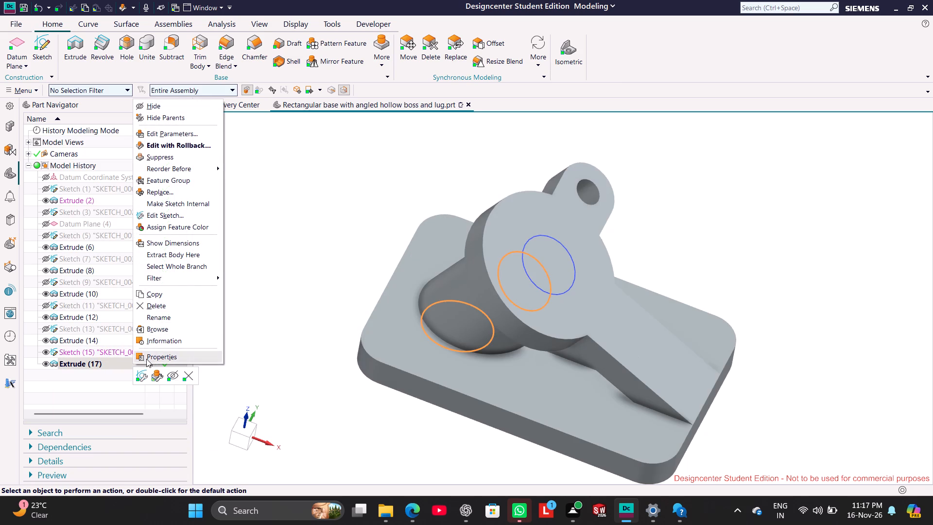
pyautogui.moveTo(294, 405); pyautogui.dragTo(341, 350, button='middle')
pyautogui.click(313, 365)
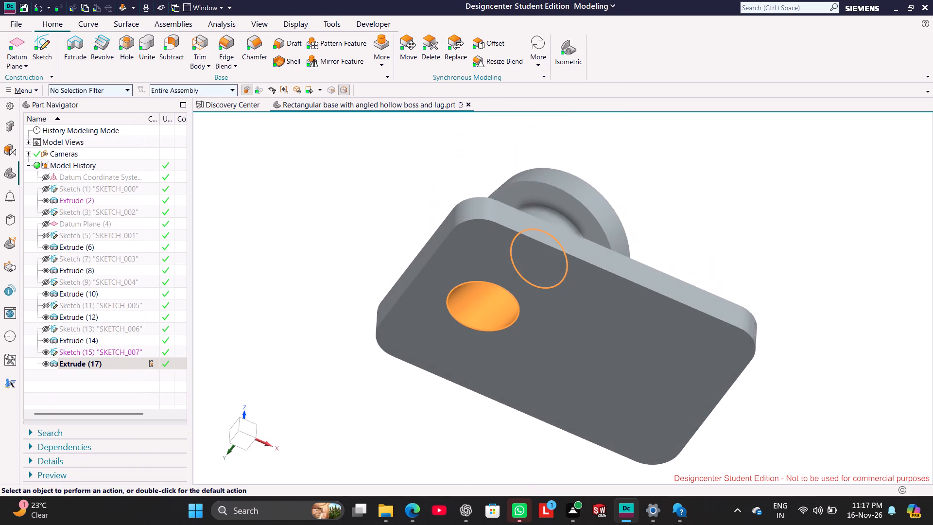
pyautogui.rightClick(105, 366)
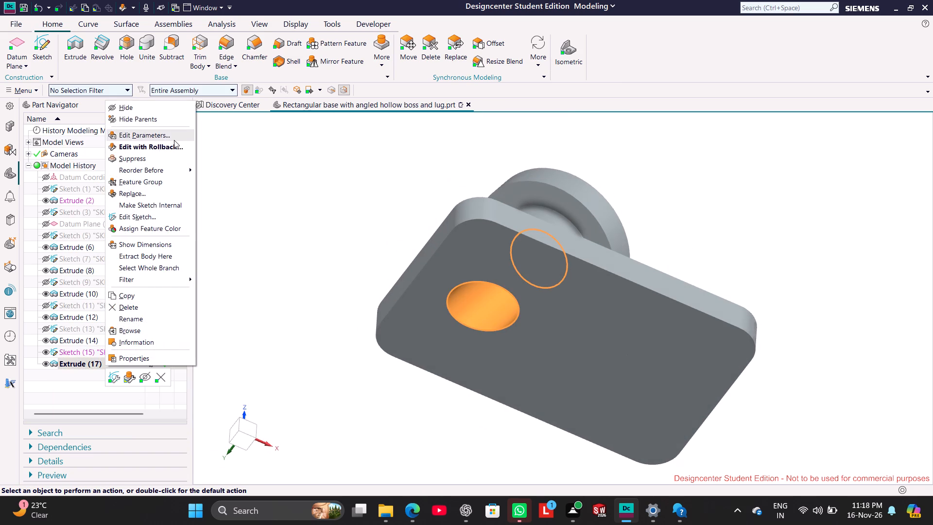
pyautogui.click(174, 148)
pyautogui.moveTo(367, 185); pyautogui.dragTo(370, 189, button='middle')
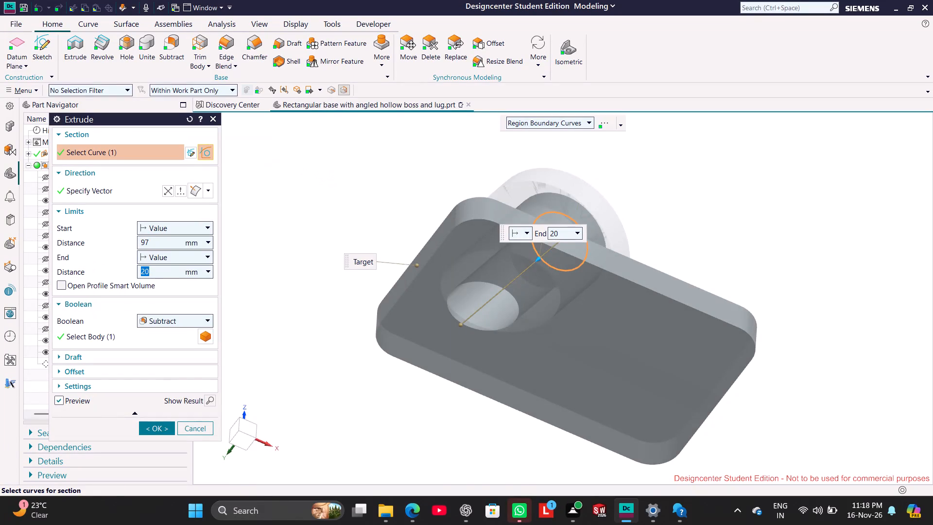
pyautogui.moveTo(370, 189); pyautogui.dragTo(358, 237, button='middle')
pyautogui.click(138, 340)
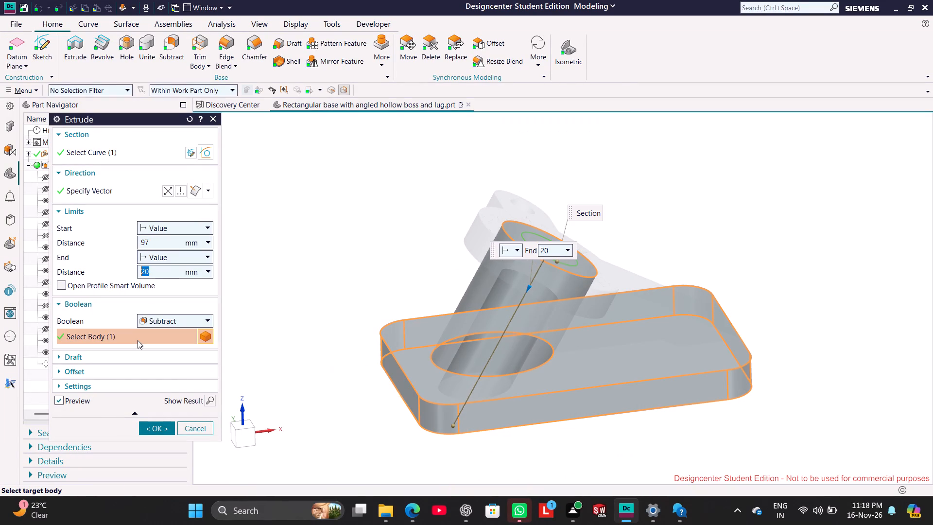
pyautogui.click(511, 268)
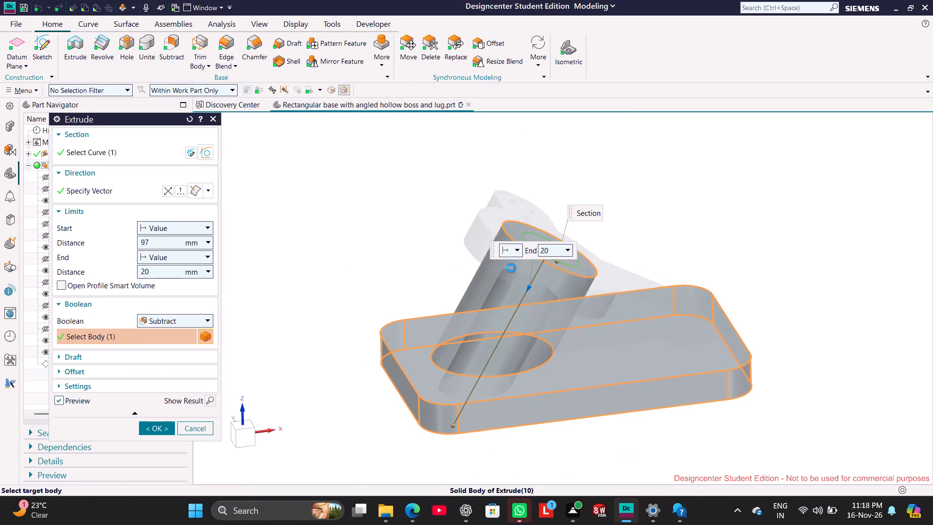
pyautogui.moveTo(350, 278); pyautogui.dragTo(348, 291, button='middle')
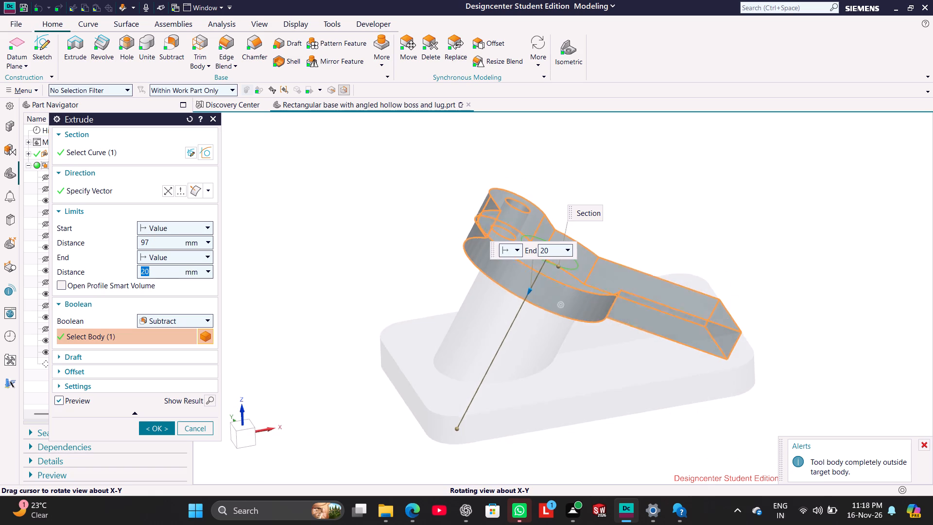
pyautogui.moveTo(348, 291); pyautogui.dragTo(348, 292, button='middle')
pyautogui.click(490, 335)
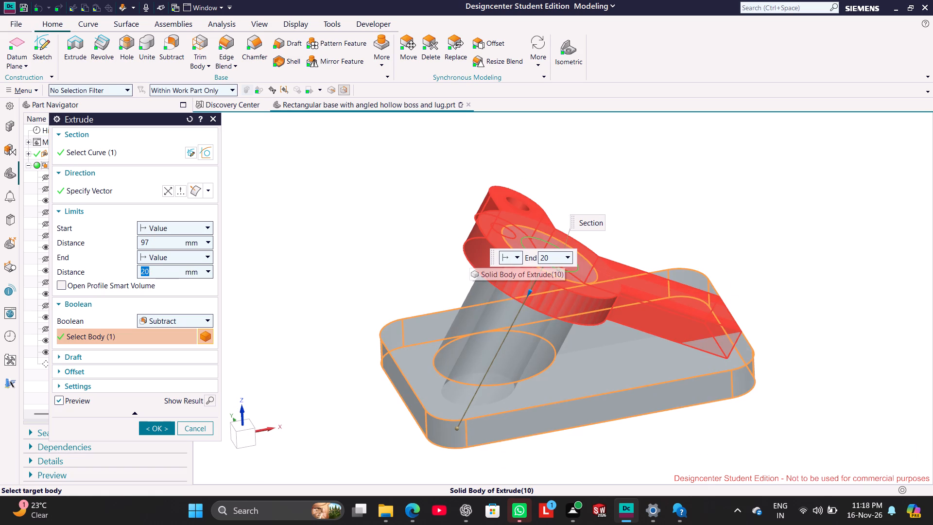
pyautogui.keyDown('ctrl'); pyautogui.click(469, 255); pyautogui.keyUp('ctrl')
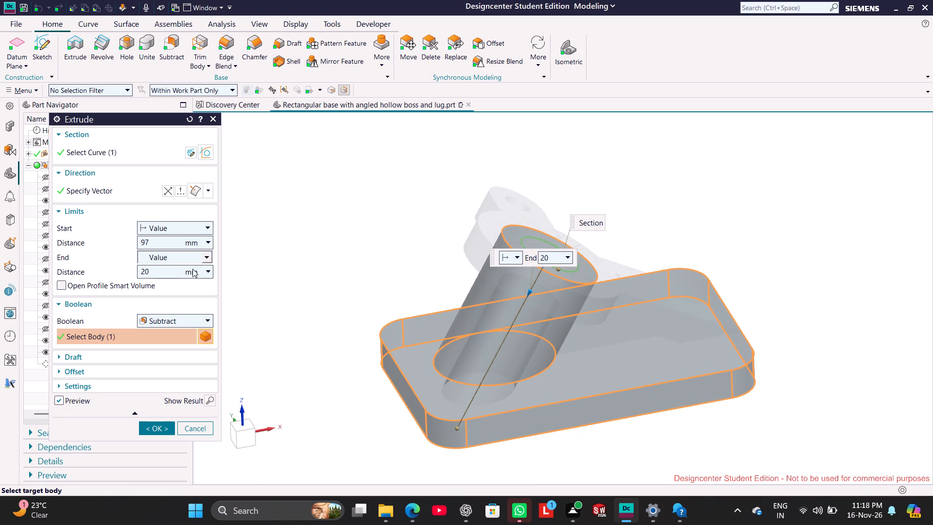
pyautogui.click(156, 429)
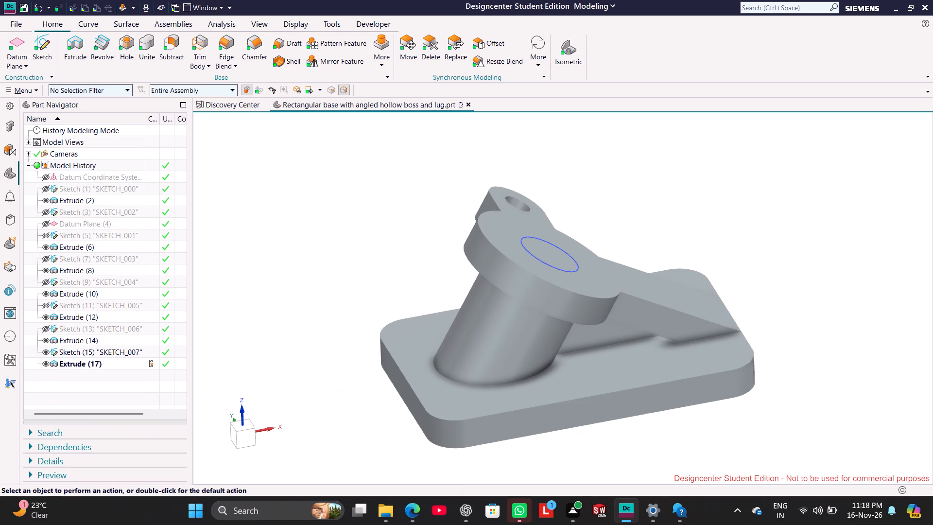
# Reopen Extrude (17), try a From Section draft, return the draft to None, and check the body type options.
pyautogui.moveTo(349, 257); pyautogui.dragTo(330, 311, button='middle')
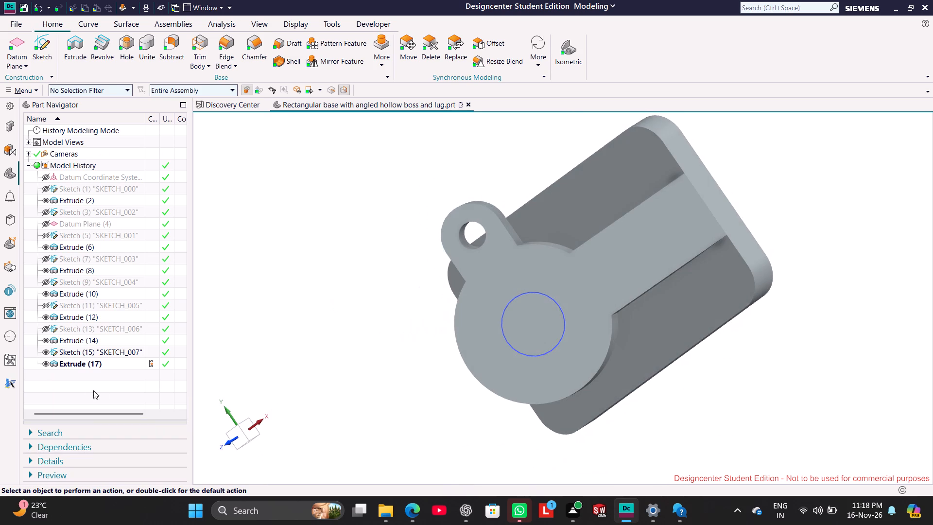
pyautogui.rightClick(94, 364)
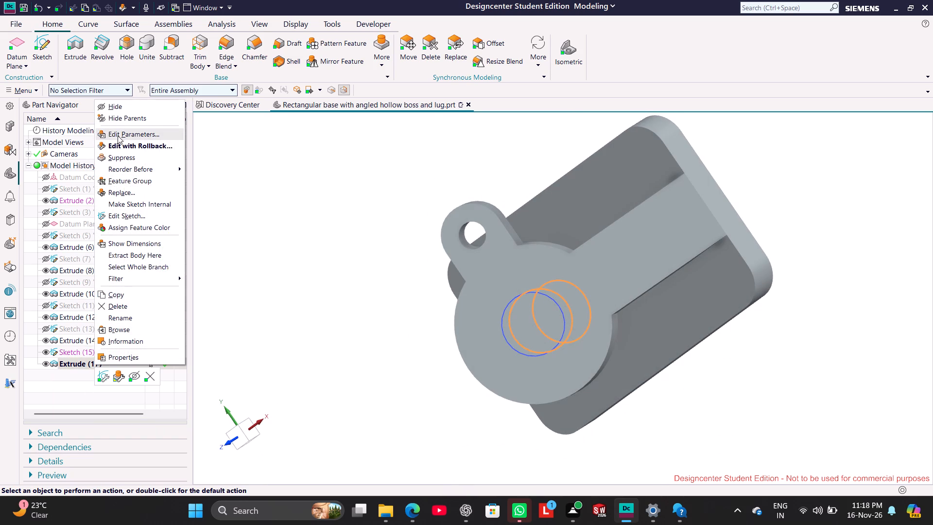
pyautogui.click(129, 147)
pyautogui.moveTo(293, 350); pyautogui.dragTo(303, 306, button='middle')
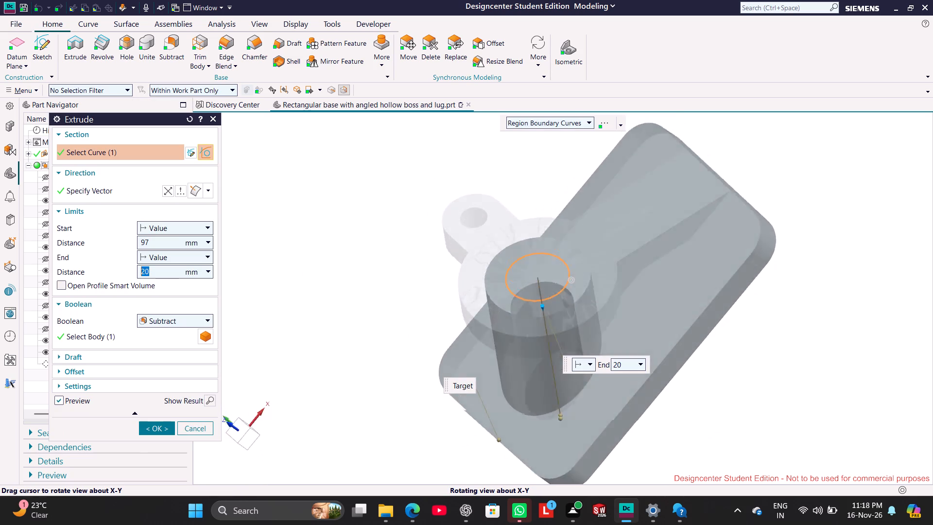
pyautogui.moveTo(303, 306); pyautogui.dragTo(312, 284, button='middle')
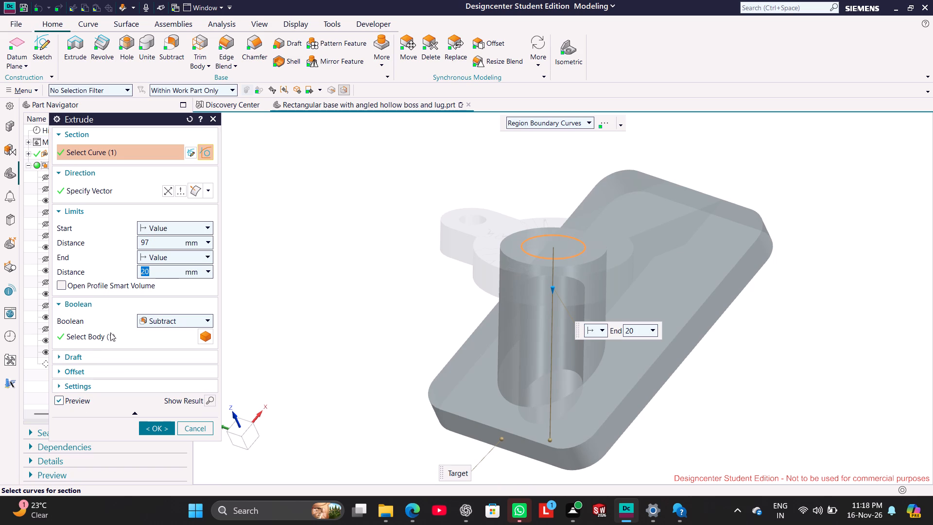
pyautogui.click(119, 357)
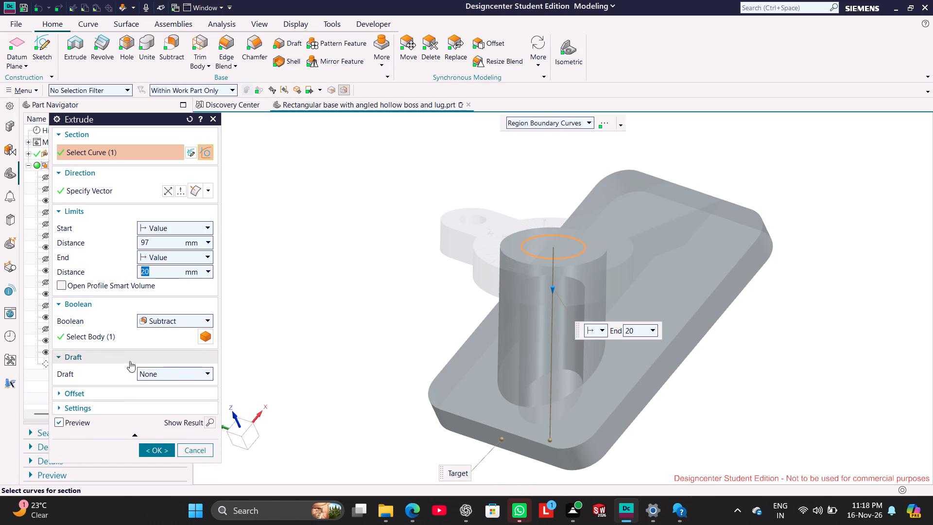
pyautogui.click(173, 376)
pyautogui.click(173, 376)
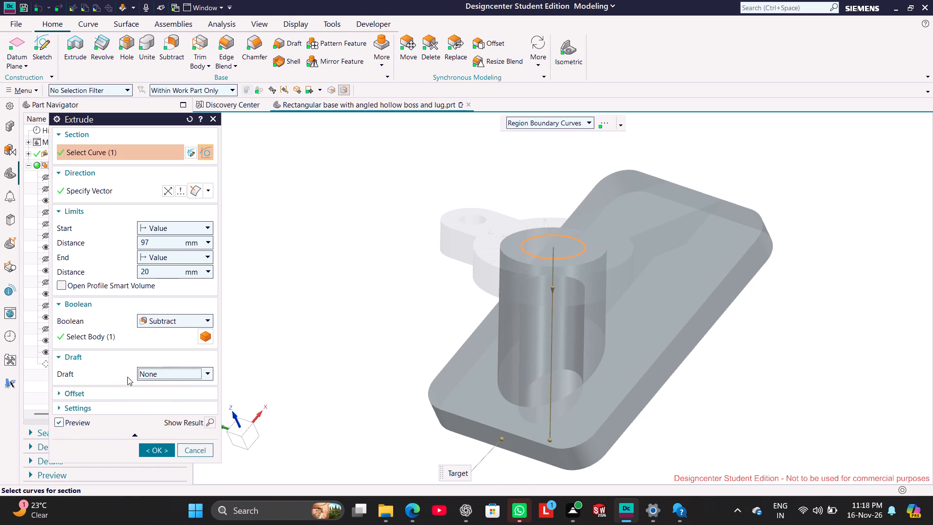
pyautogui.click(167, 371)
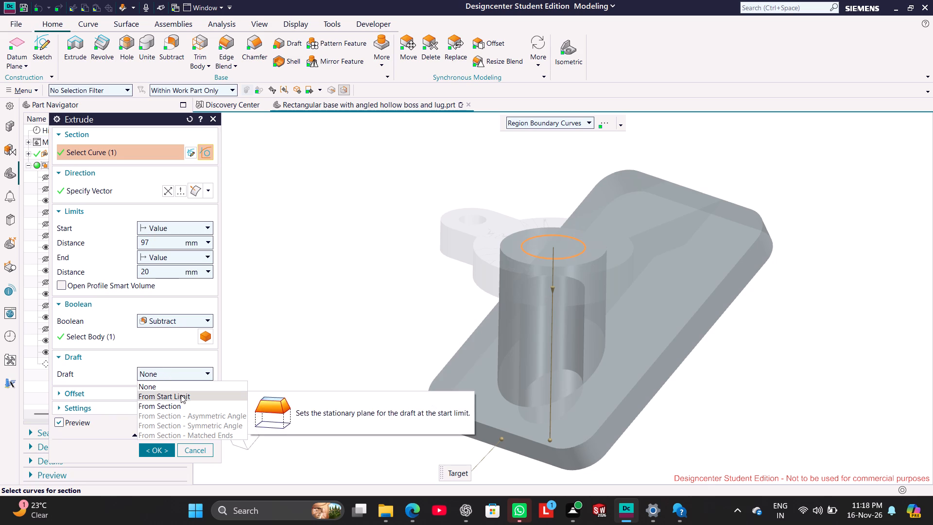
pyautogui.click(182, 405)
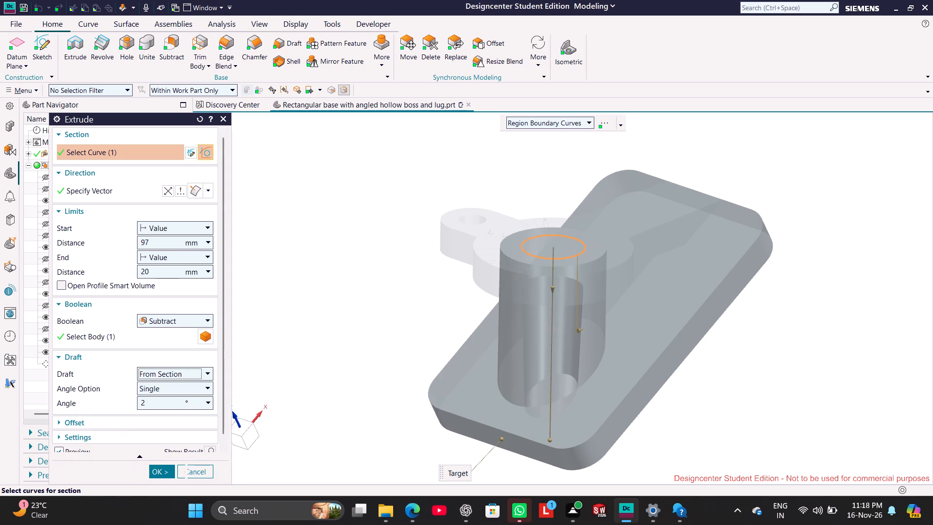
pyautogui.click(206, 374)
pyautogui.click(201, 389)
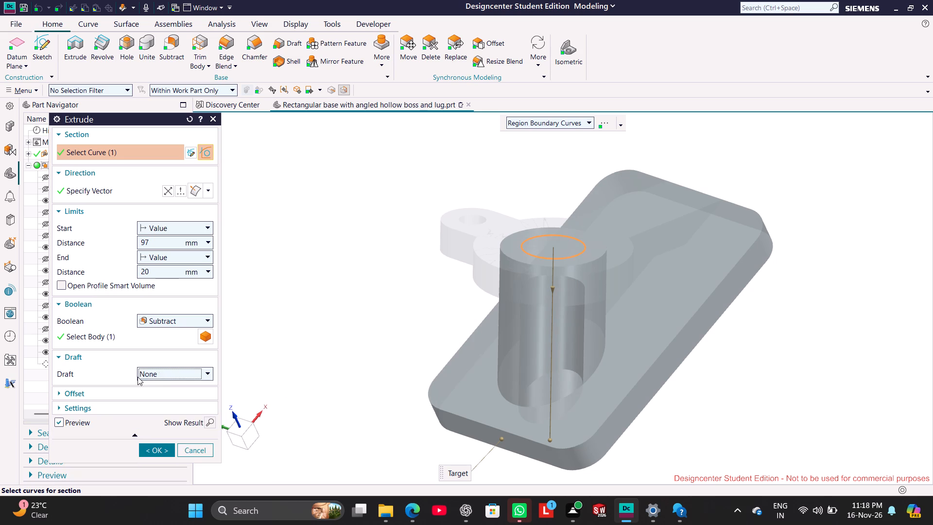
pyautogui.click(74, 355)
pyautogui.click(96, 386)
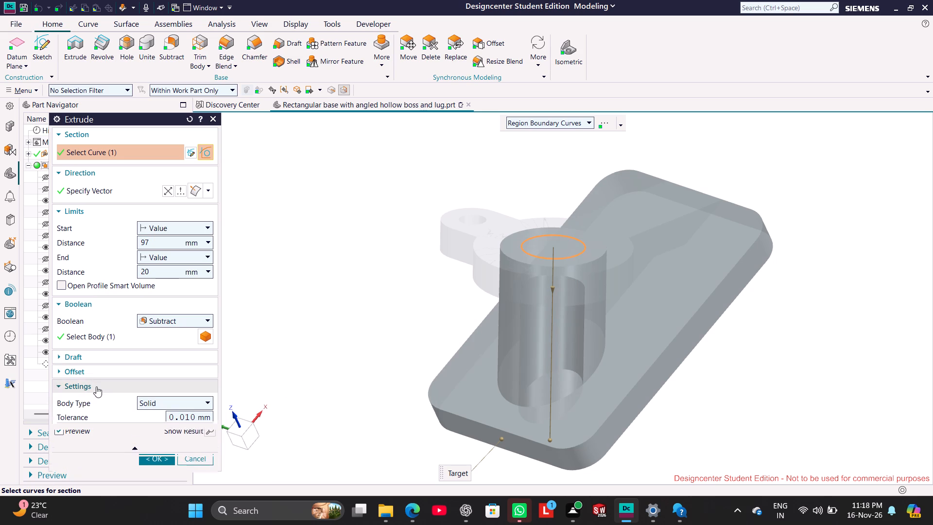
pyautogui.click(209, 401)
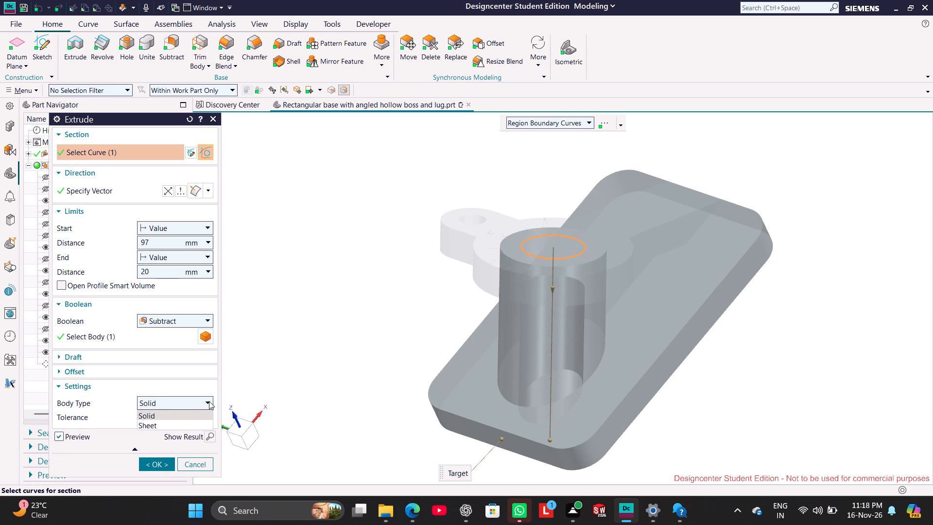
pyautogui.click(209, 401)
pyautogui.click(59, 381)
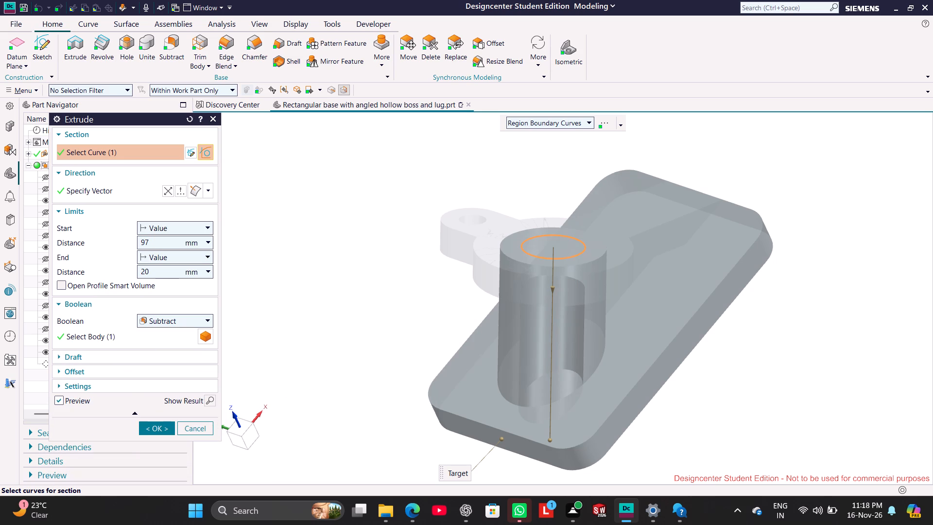
# Display the model shaded with edges, orient it to isometric, and examine the bore preview through the boss.
pyautogui.moveTo(343, 357); pyautogui.dragTo(460, 285, button='right')
pyautogui.click(572, 57)
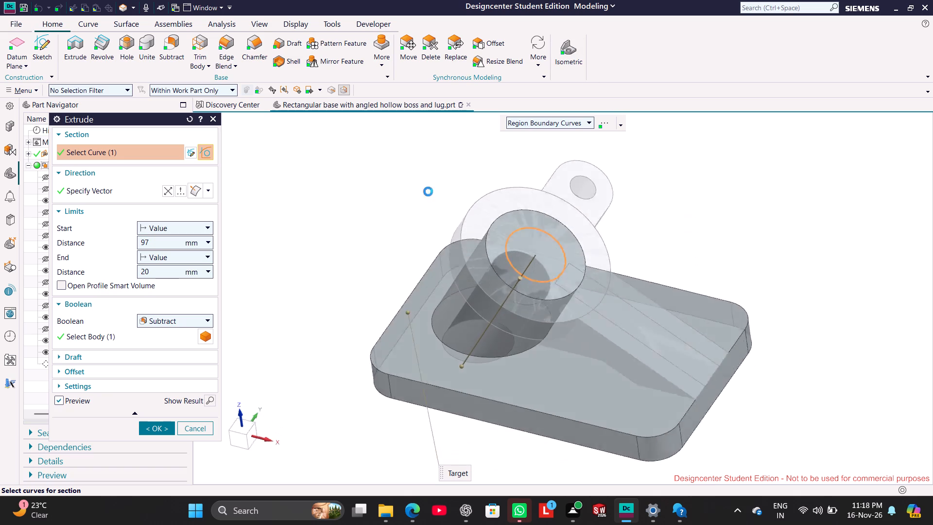
pyautogui.moveTo(321, 274); pyautogui.dragTo(367, 271, button='middle')
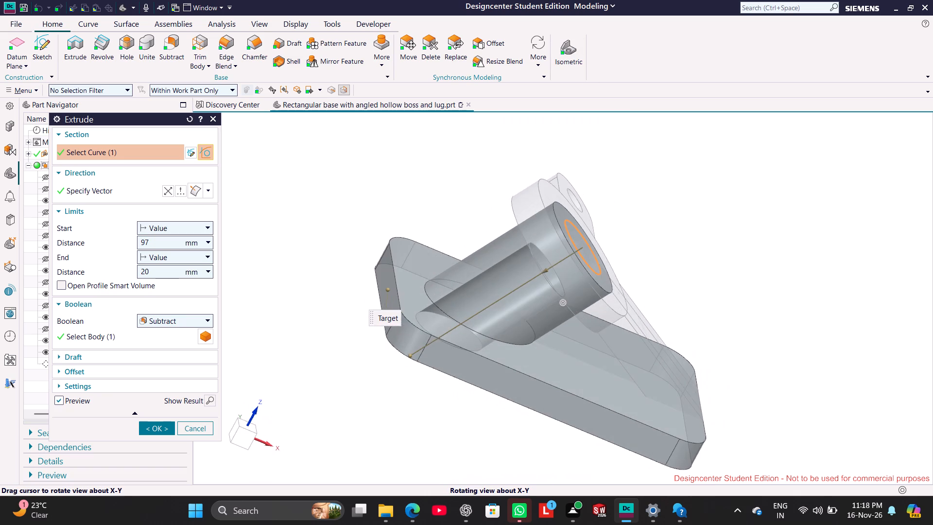
pyautogui.moveTo(367, 271); pyautogui.dragTo(367, 272, button='middle')
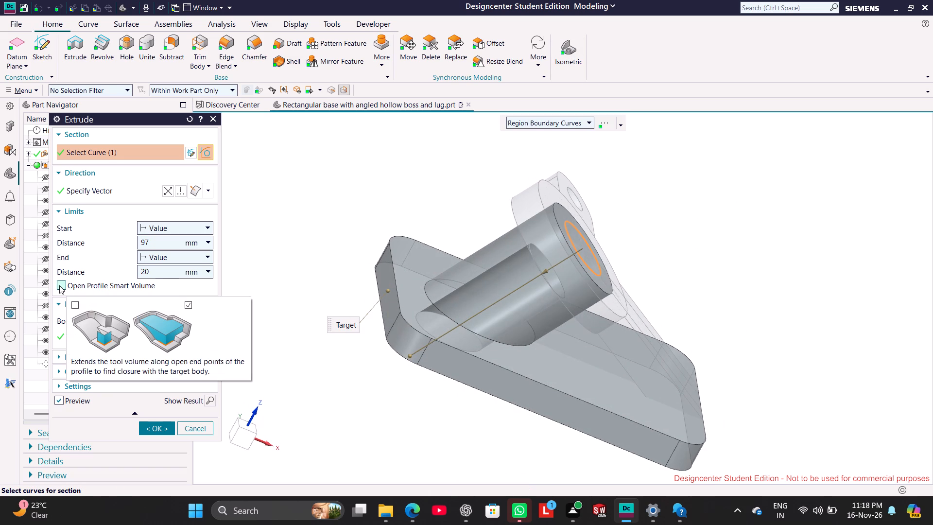
# Redefine the bore extrusion's direction with an inferred vector from the circular section, and reverse it towards the base.
pyautogui.click(207, 192)
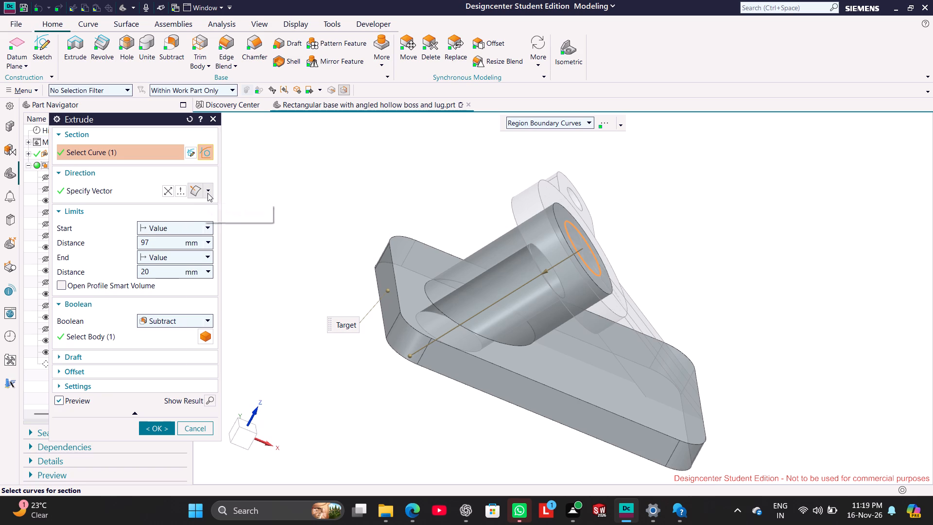
pyautogui.click(197, 205)
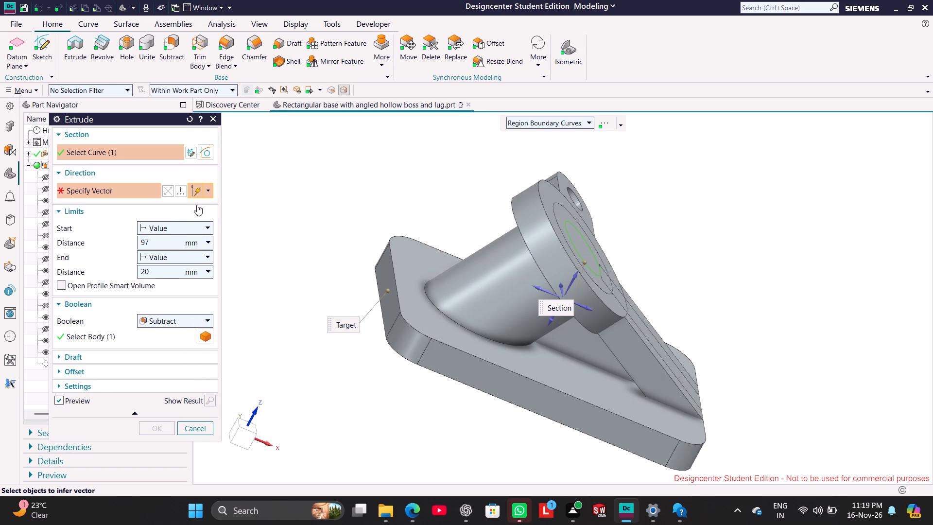
pyautogui.moveTo(336, 227); pyautogui.dragTo(313, 219, button='middle')
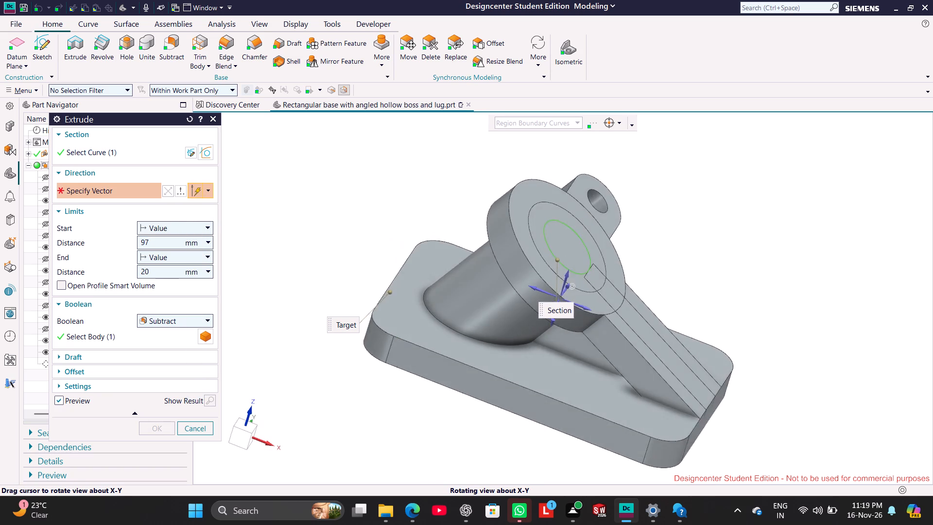
pyautogui.moveTo(313, 219); pyautogui.dragTo(315, 214, button='middle')
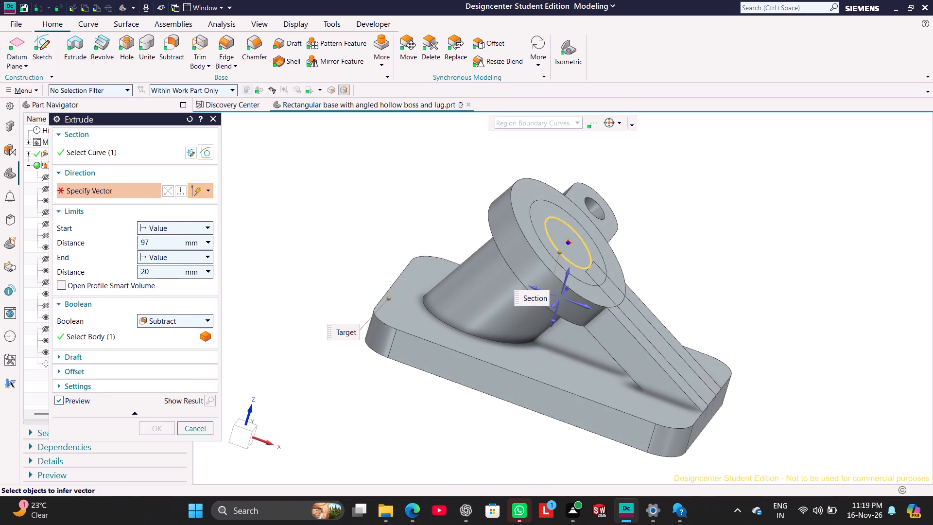
pyautogui.click(552, 243)
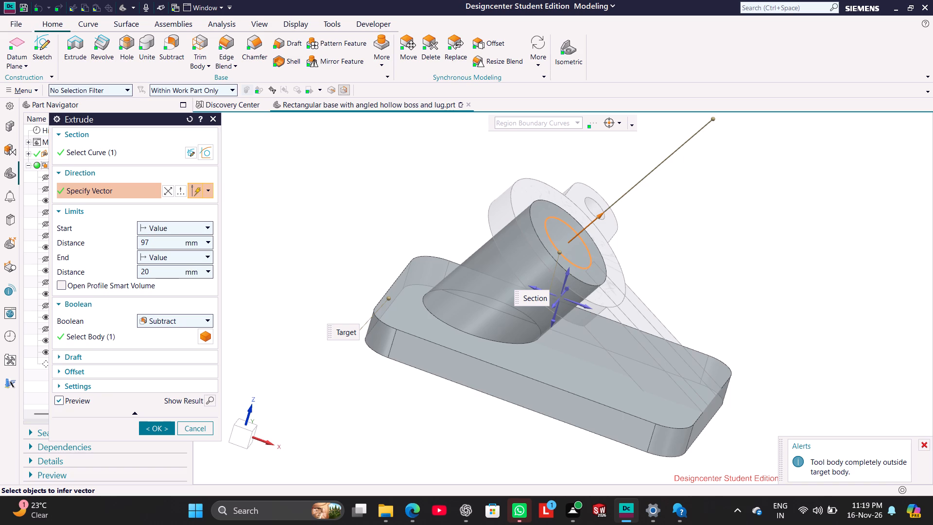
pyautogui.click(170, 191)
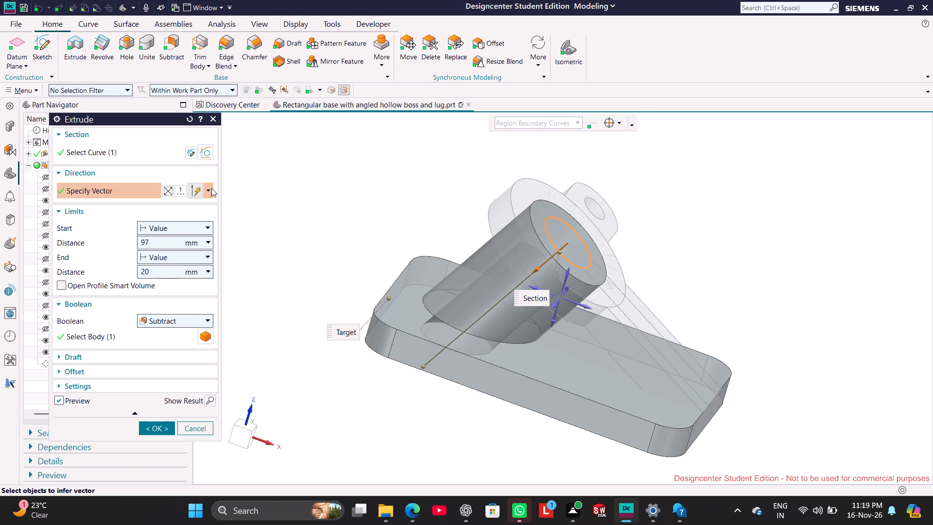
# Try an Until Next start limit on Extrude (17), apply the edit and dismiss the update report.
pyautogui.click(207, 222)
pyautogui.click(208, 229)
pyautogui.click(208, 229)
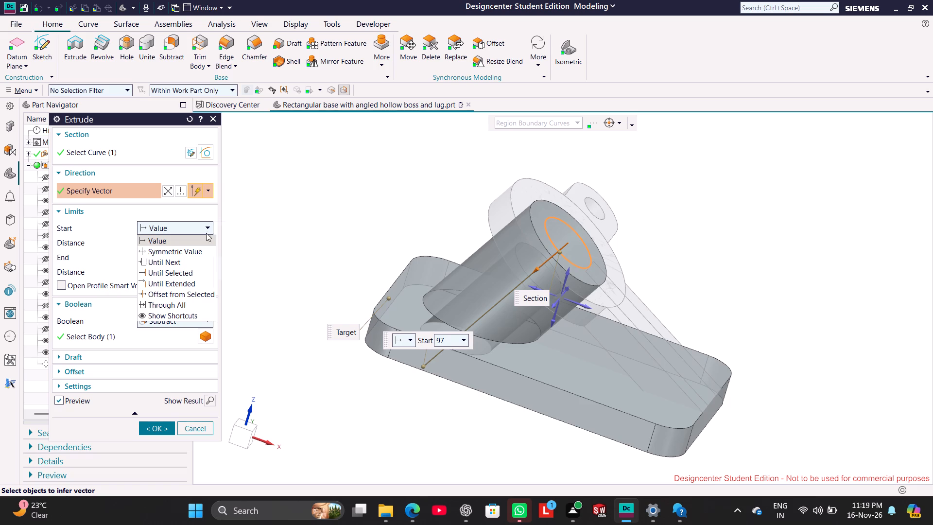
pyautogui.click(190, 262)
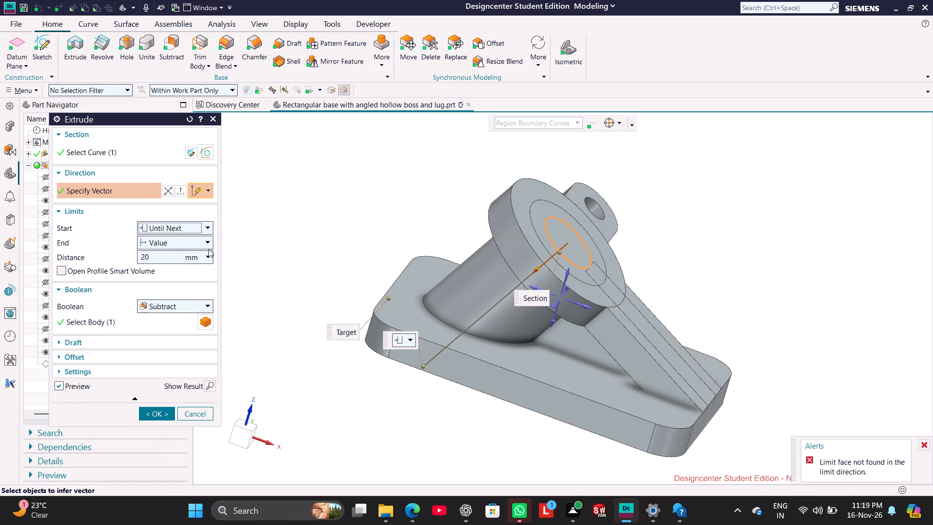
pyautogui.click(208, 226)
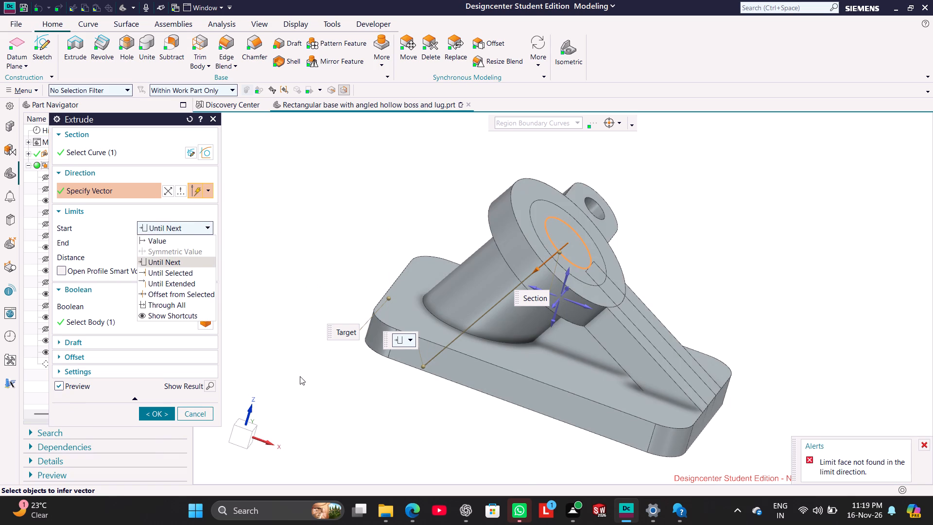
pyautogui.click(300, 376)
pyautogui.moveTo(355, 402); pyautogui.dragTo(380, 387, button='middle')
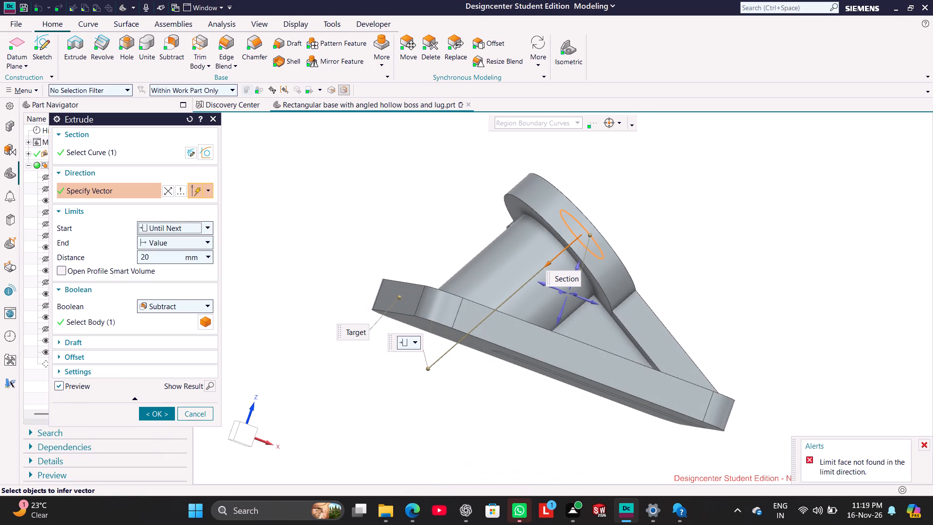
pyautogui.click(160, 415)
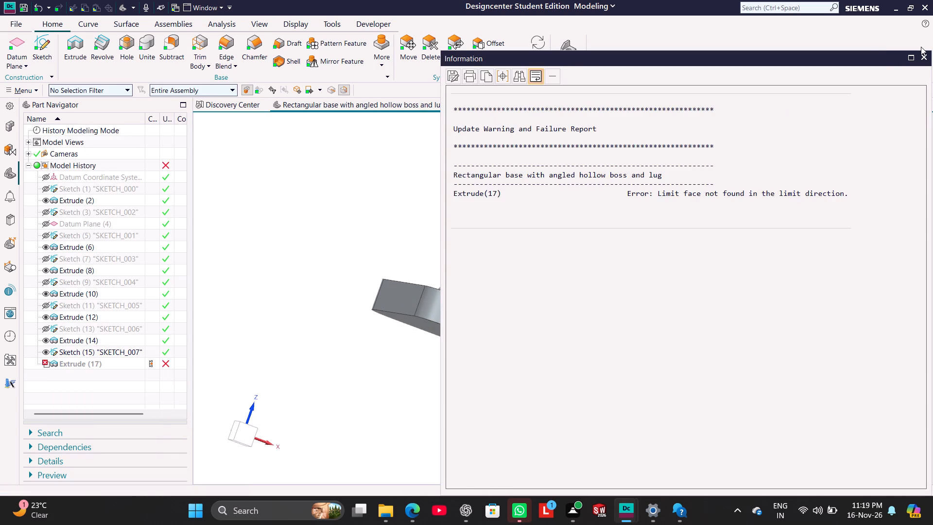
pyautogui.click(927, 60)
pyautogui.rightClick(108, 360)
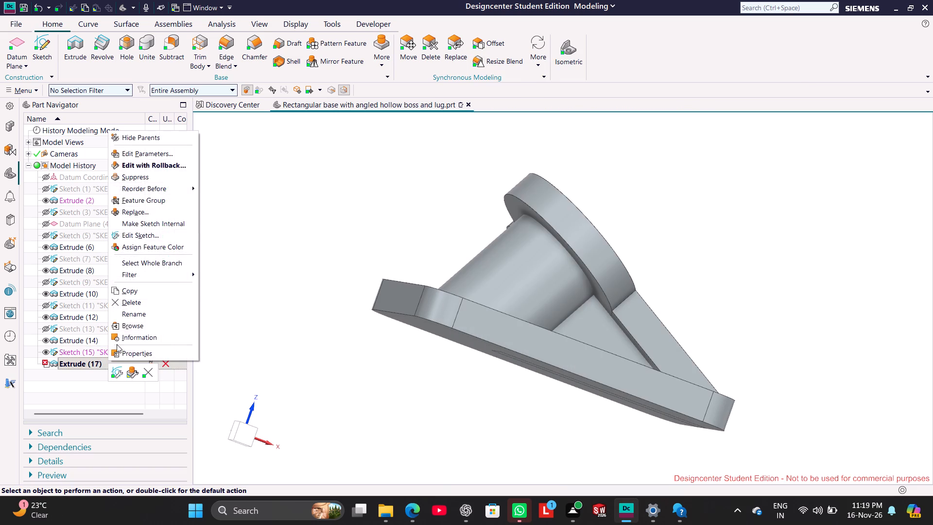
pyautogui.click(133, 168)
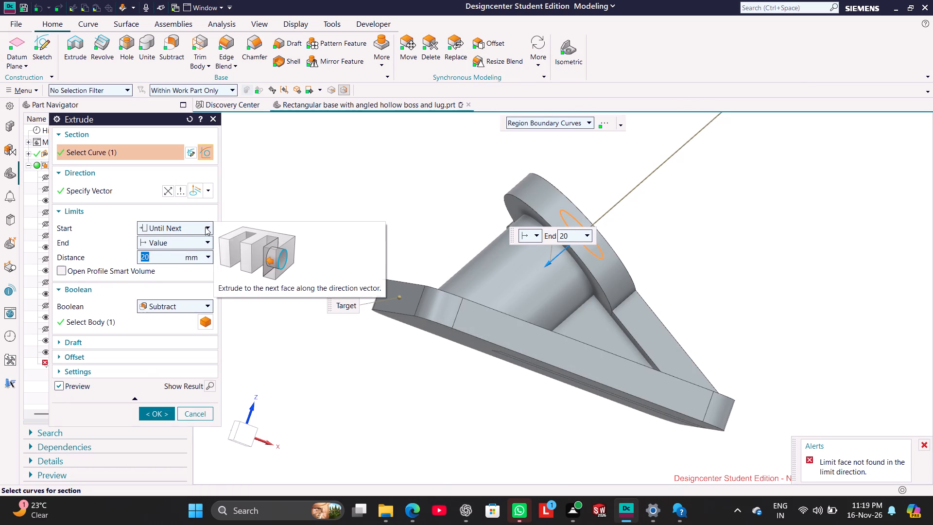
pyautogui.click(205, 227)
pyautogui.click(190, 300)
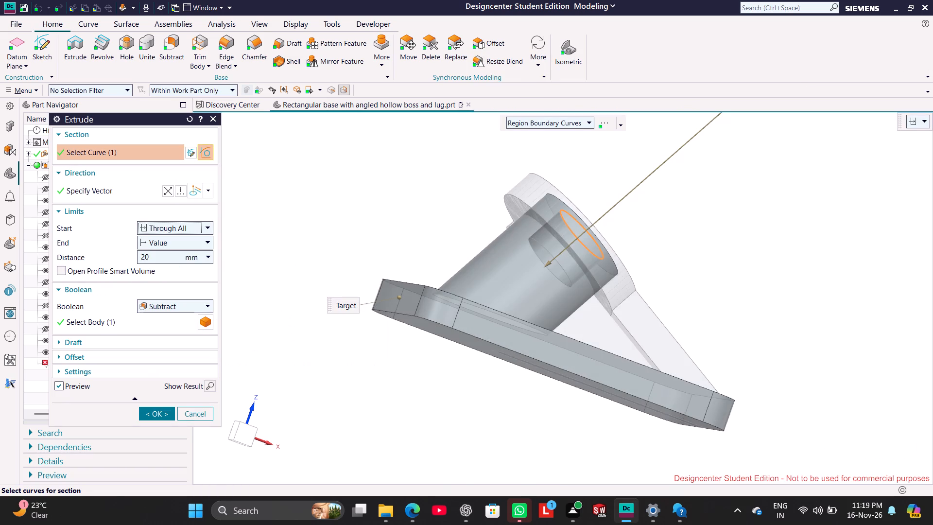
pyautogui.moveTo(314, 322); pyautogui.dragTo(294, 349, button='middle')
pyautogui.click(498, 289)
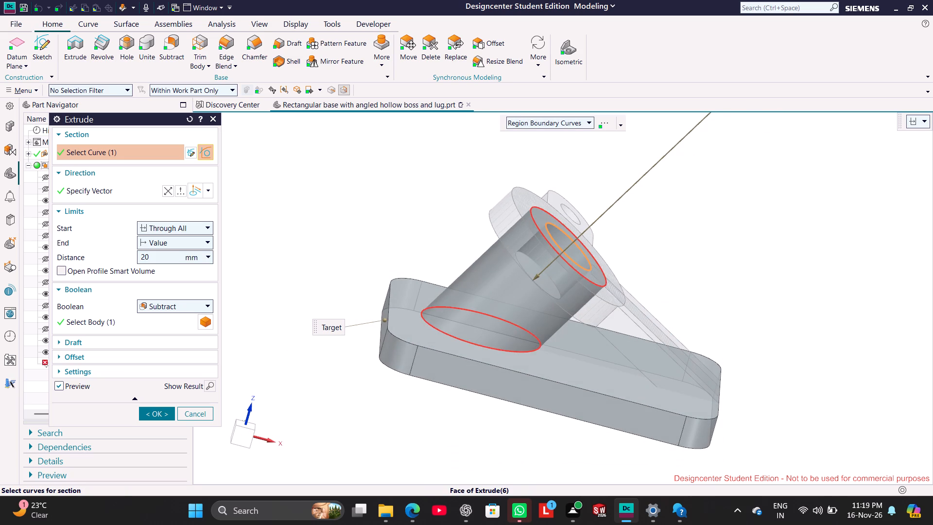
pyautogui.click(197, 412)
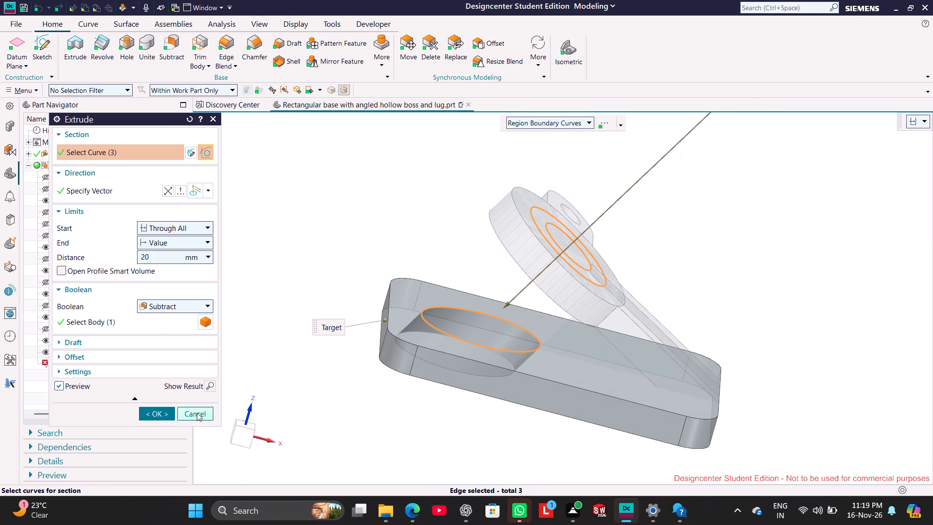
# Reopen Extrude (17) with rollback, set its start limit to Through All and apply the edit.
pyautogui.rightClick(110, 365)
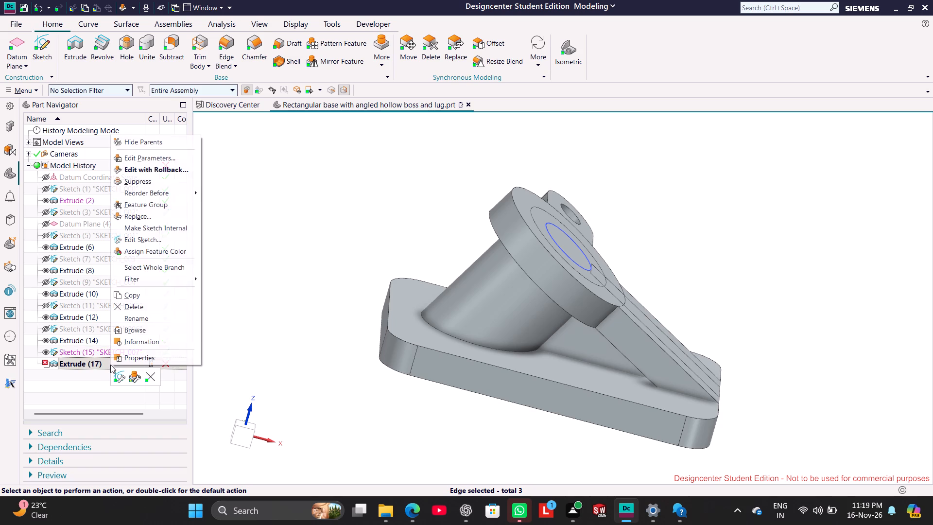
pyautogui.click(151, 166)
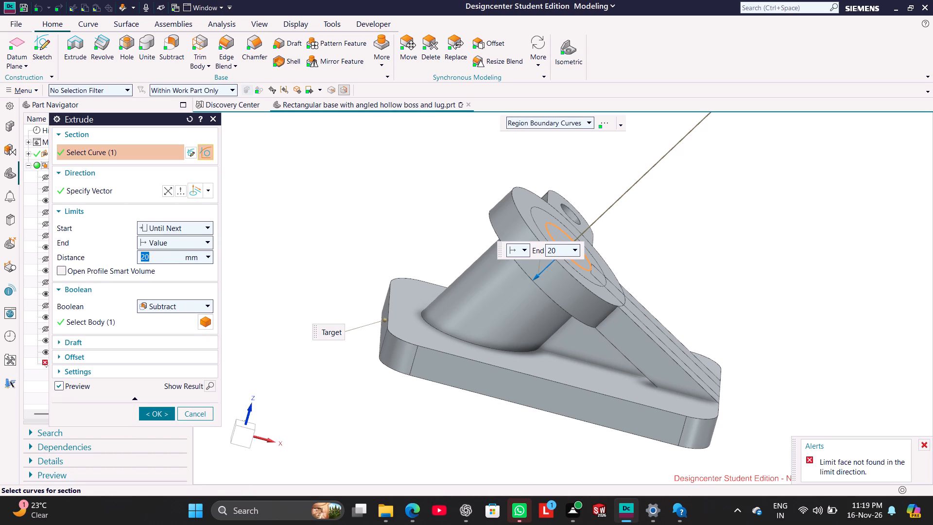
pyautogui.click(188, 227)
pyautogui.click(194, 304)
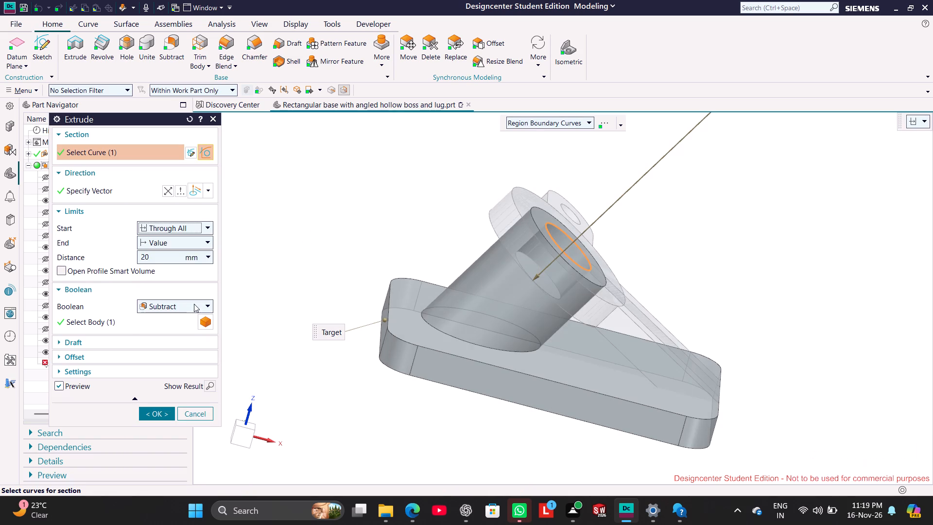
pyautogui.click(157, 414)
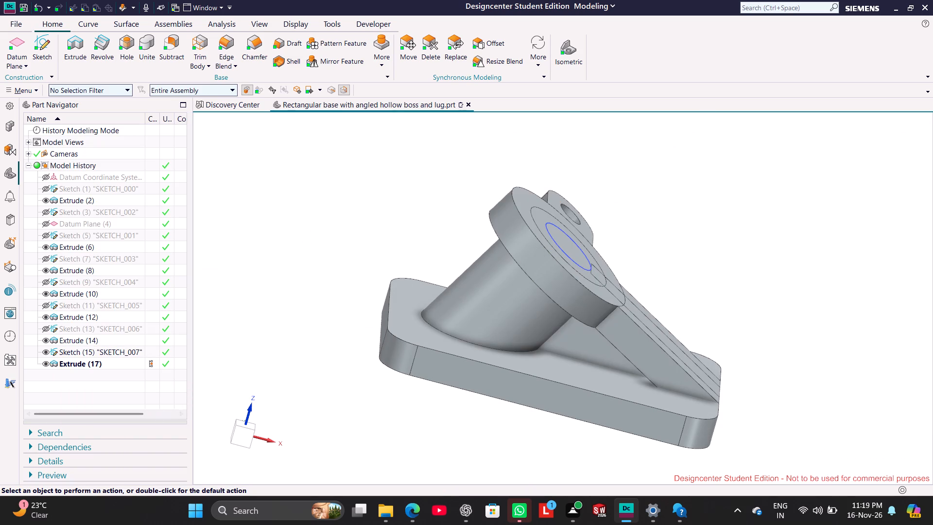
pyautogui.click(307, 319)
pyautogui.moveTo(320, 320); pyautogui.dragTo(316, 331, button='middle')
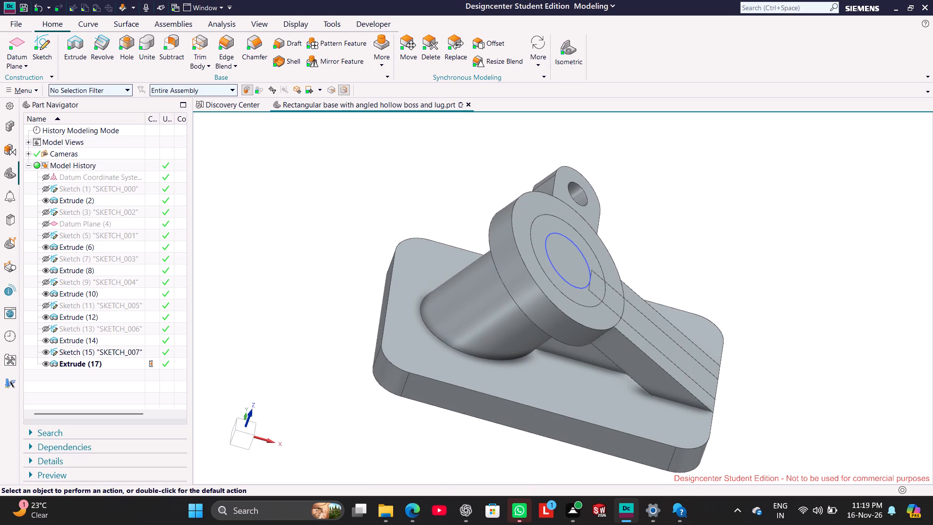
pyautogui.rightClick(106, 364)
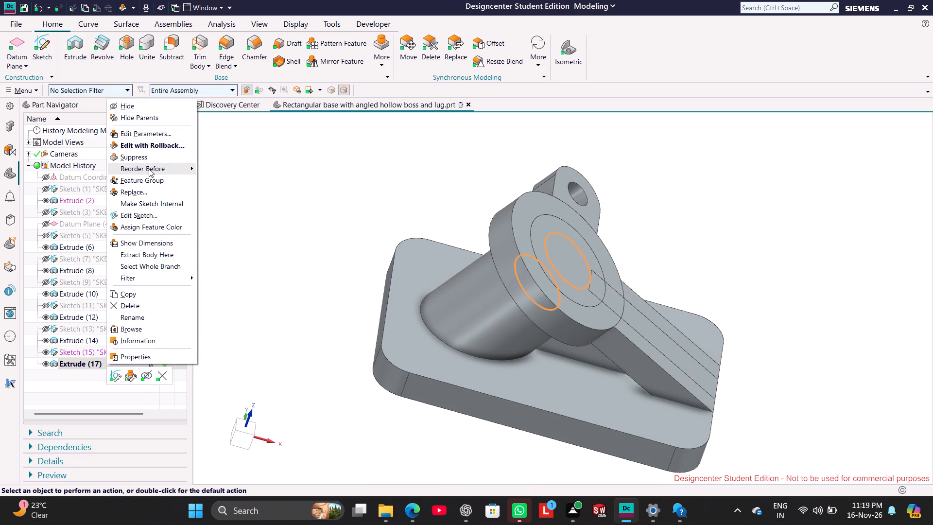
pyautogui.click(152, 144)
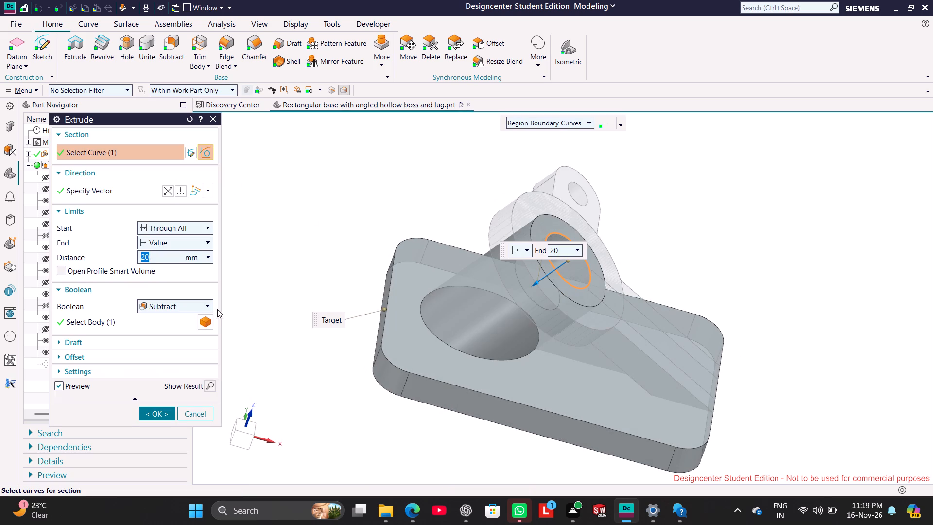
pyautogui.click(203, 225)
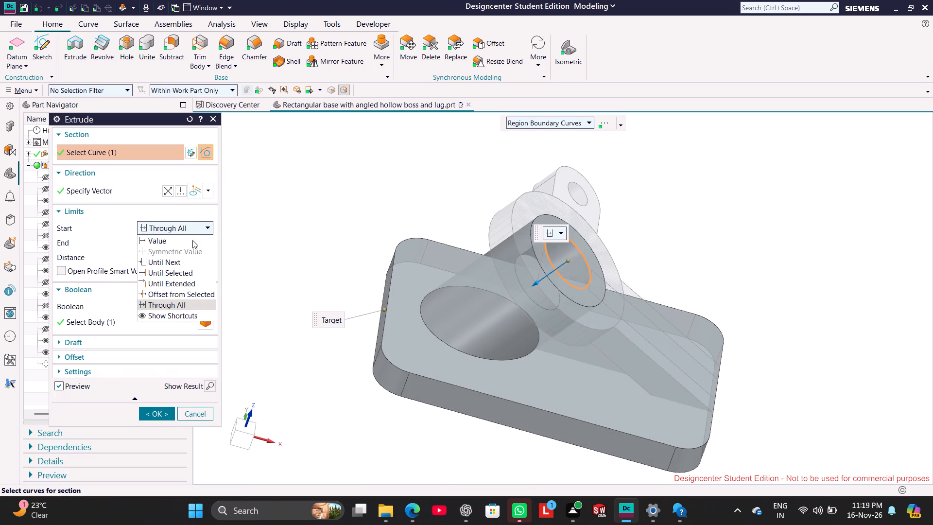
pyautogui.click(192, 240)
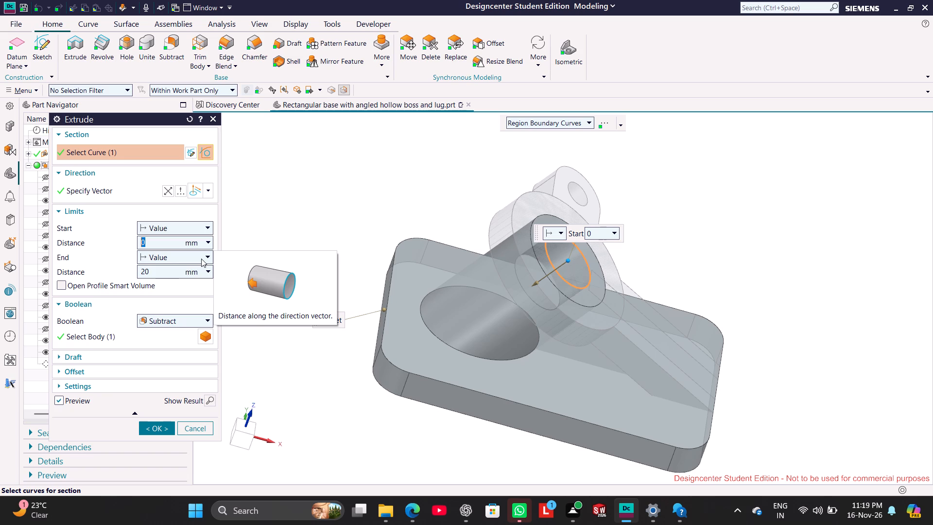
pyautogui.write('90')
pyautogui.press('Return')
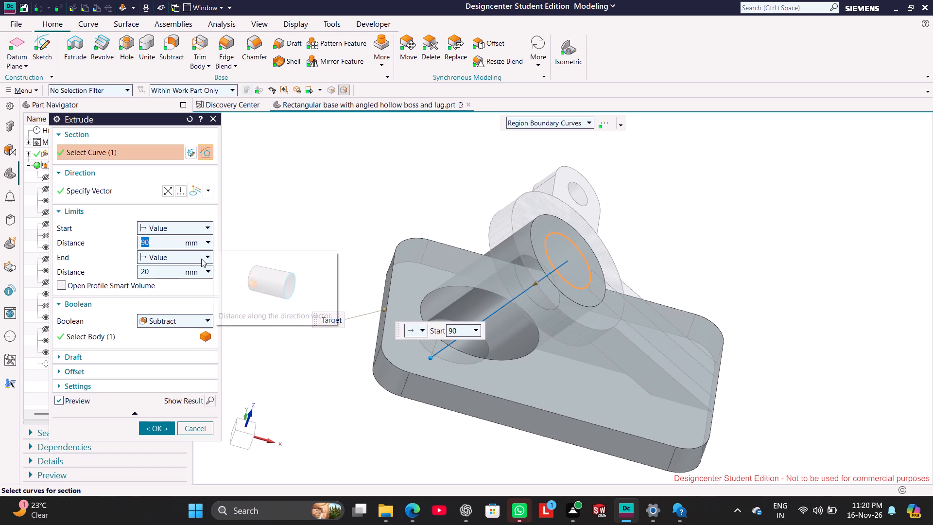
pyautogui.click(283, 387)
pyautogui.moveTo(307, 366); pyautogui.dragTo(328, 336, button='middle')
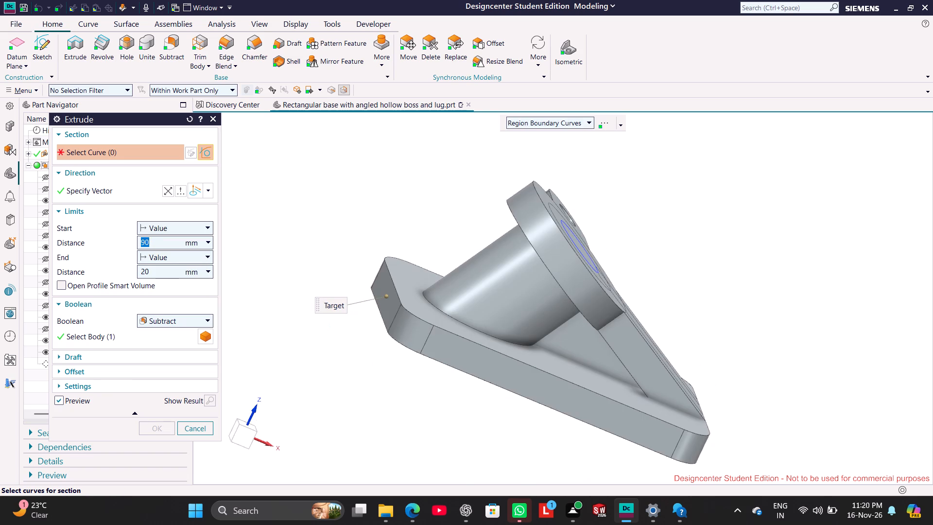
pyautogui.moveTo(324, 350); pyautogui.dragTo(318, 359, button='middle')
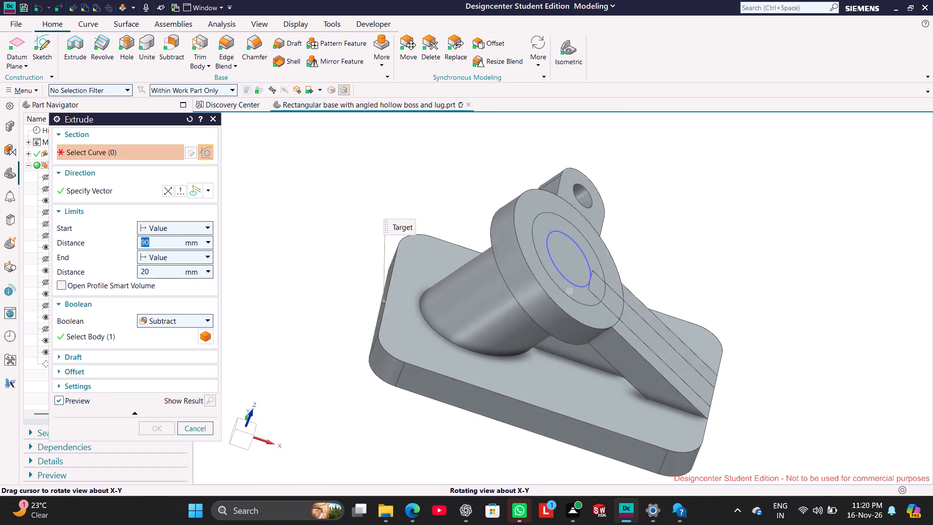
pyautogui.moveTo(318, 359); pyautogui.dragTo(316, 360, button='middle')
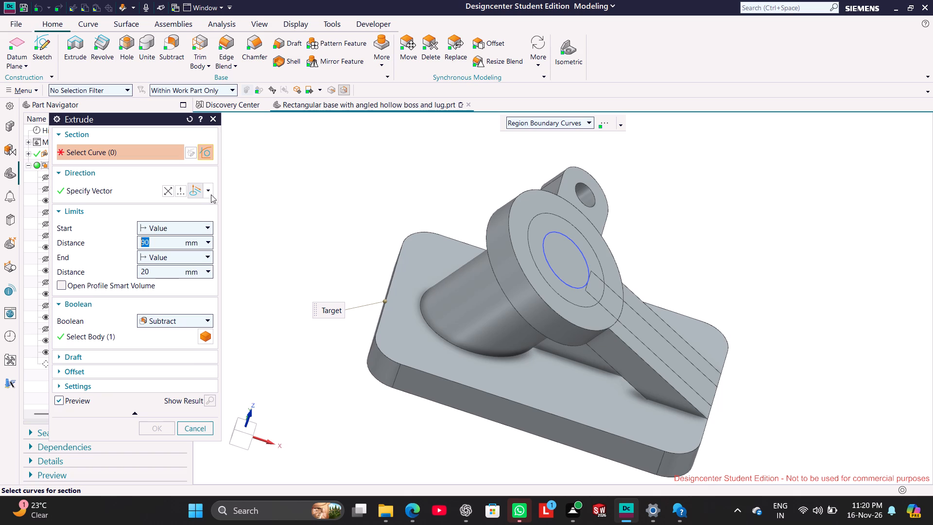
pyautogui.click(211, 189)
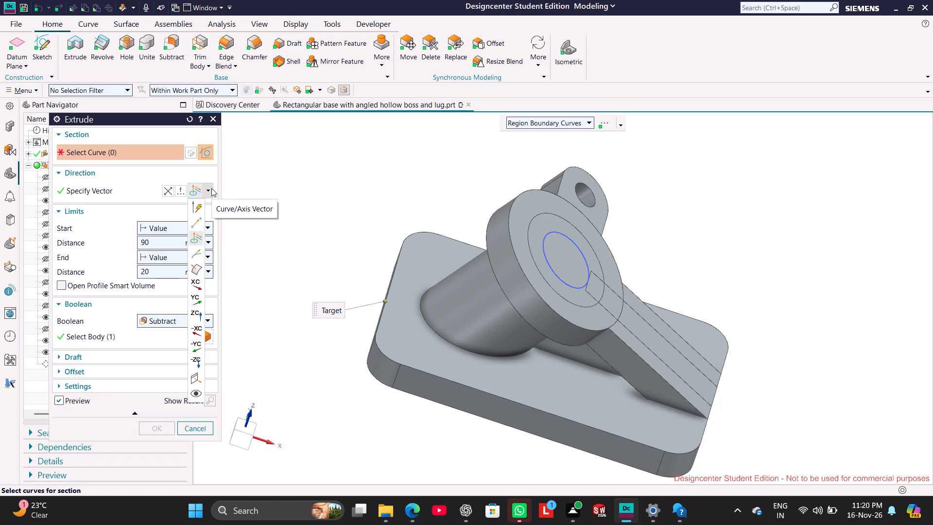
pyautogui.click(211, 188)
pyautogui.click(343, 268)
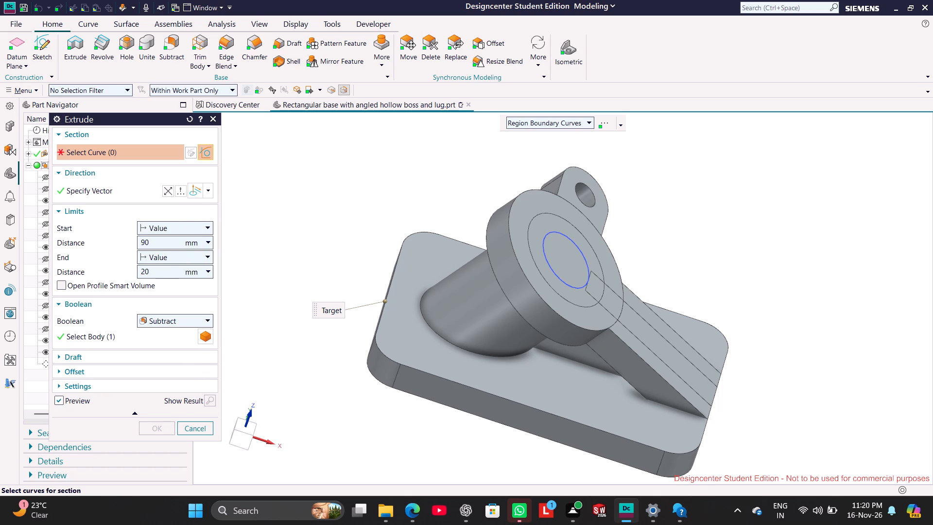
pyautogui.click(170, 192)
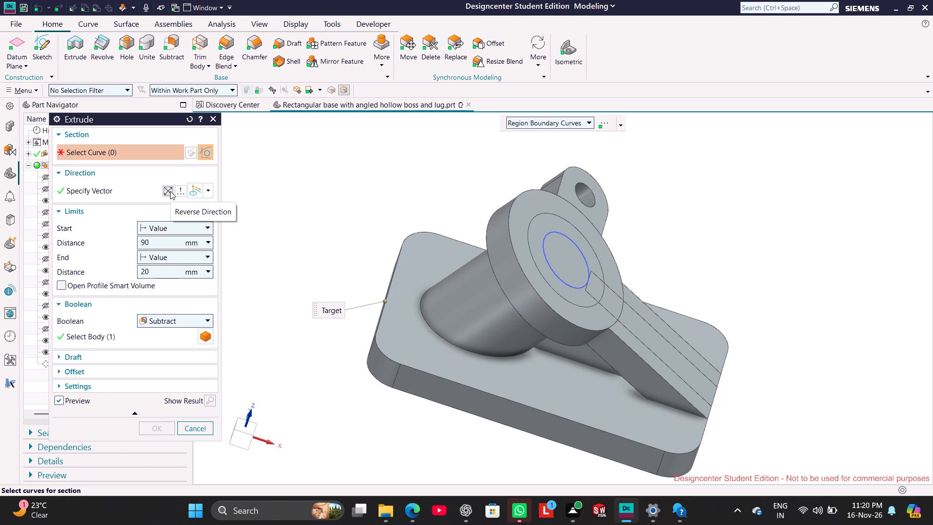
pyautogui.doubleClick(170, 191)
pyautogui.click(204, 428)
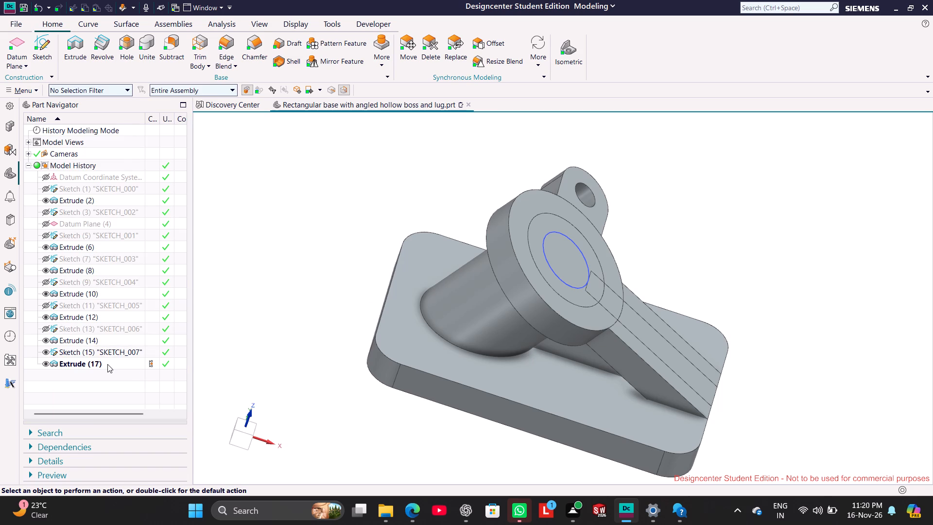
# Reopen Extrude (17) with rollback, lengthen its end limit to 127 mm through the boss and base, and accept the edit.
pyautogui.rightClick(107, 364)
pyautogui.click(146, 145)
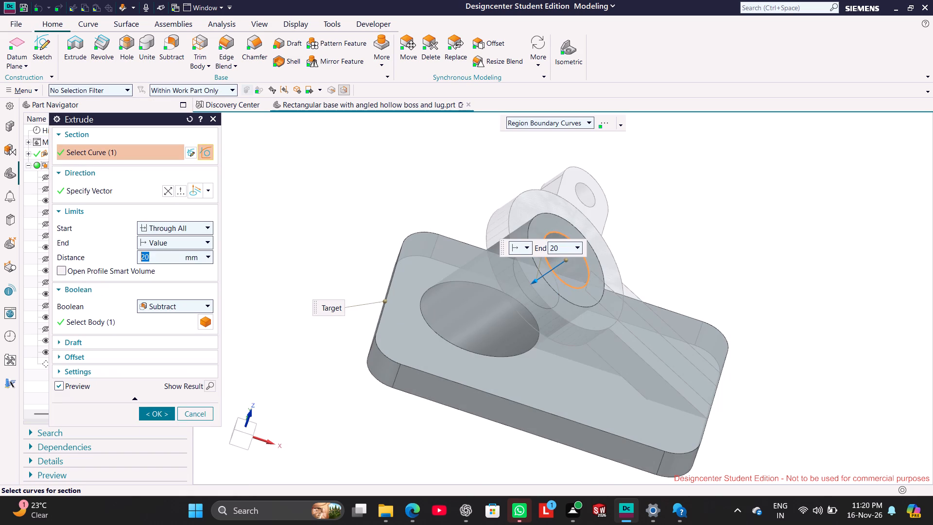
pyautogui.moveTo(536, 284); pyautogui.dragTo(487, 335)
pyautogui.moveTo(487, 335); pyautogui.dragTo(390, 413)
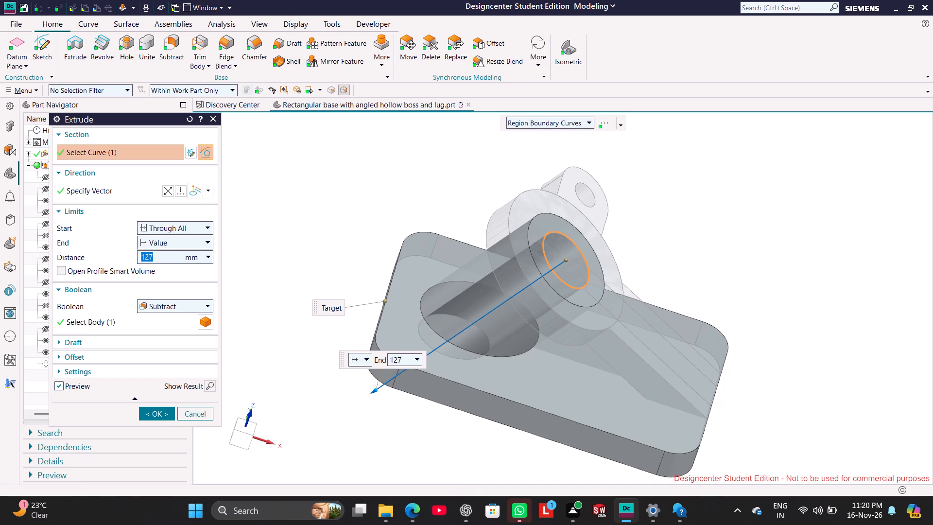
pyautogui.click(161, 409)
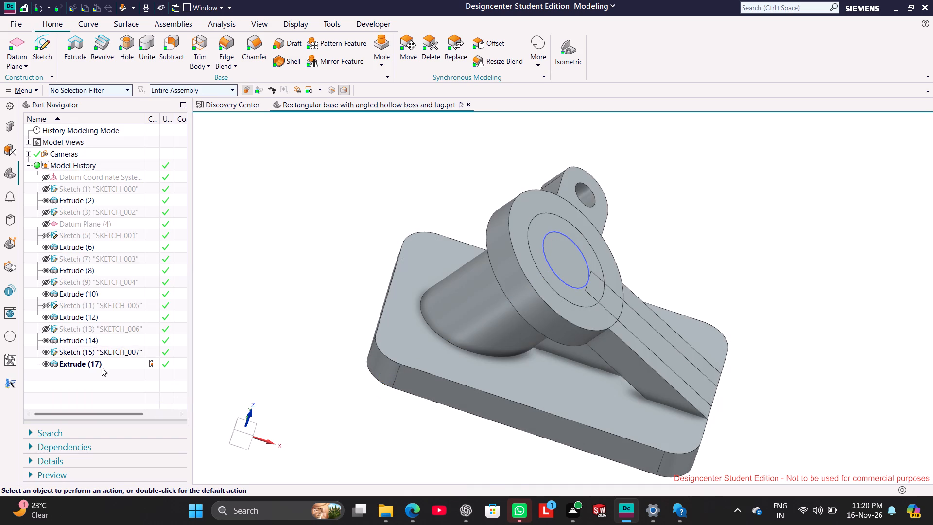
# Start a new Subtract extrusion from Sketch (15)'s circle, redefine its direction with an inferred vector, and reverse it towards the base.
pyautogui.rightClick(119, 356)
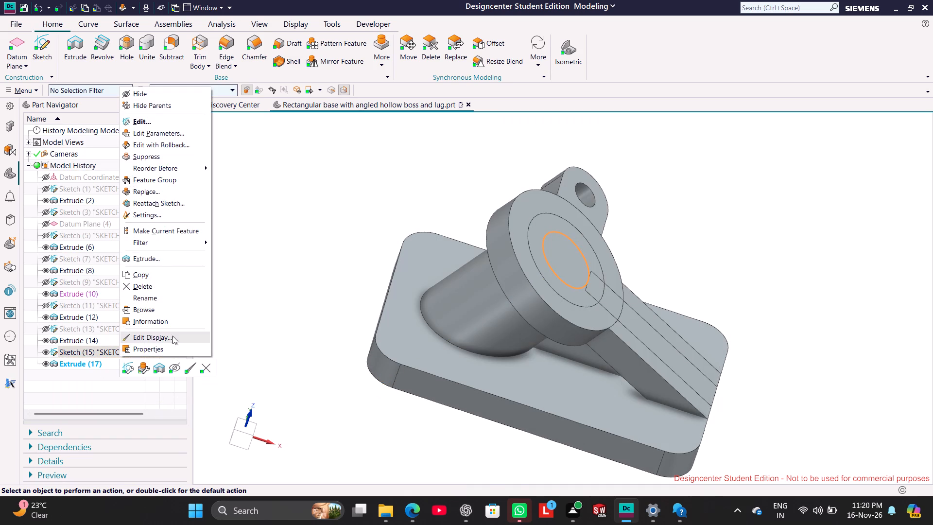
pyautogui.click(160, 371)
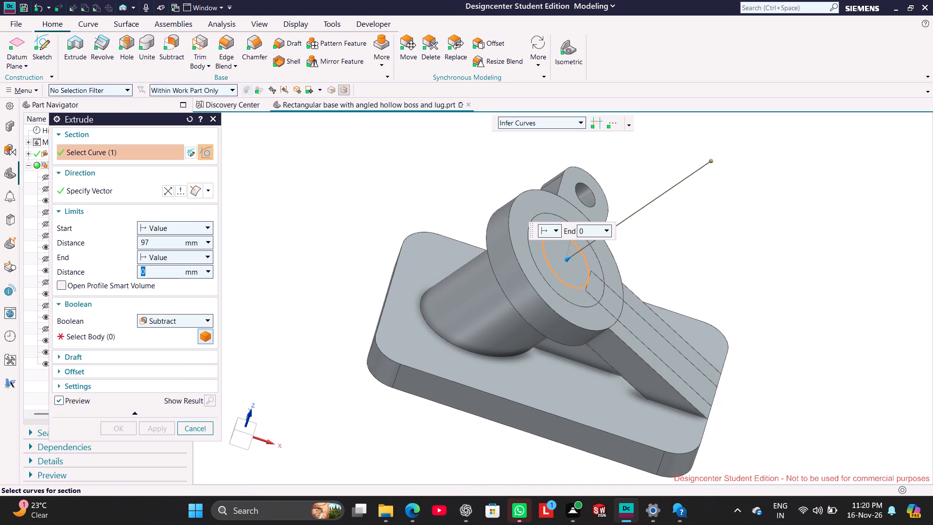
pyautogui.click(167, 187)
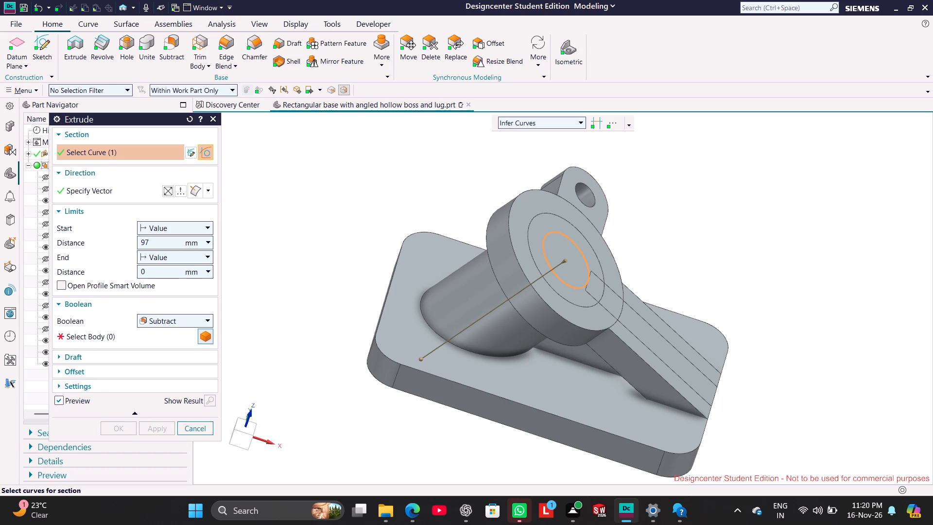
pyautogui.click(210, 188)
pyautogui.click(200, 209)
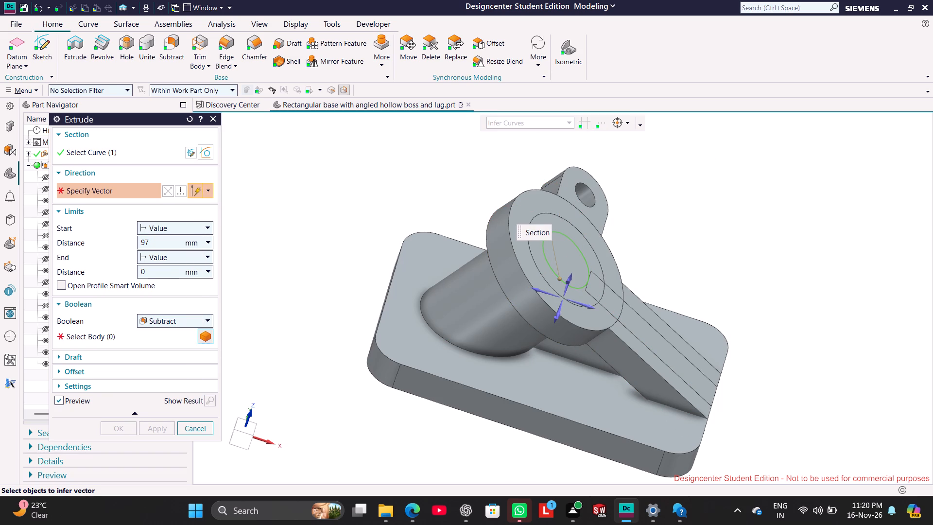
pyautogui.click(550, 267)
pyautogui.click(153, 341)
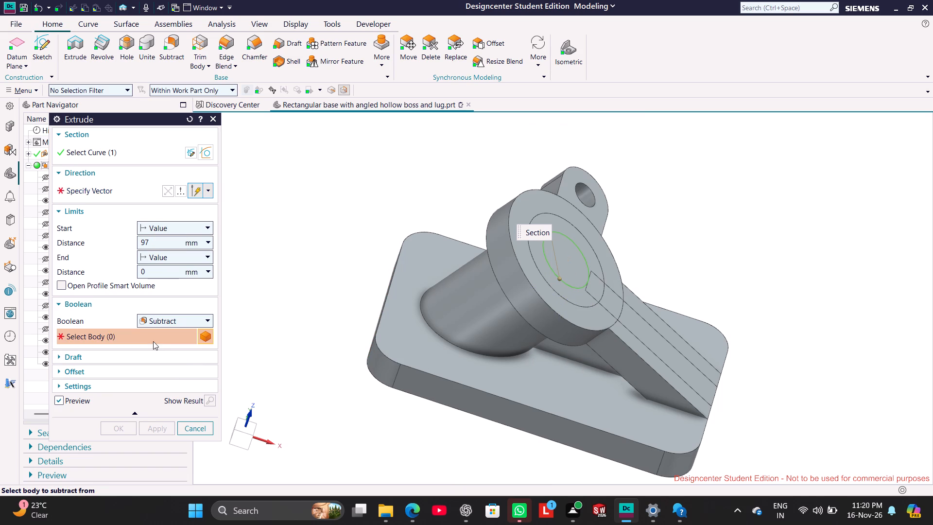
pyautogui.click(122, 196)
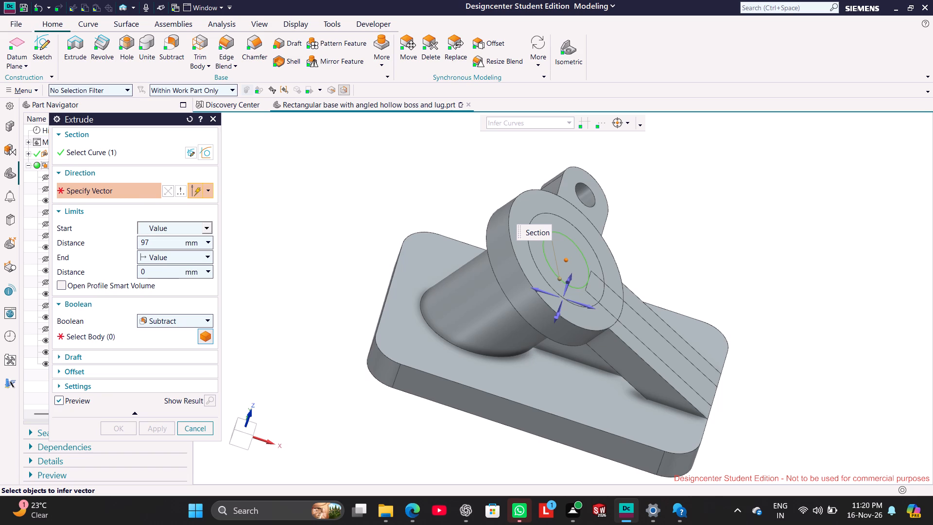
pyautogui.click(550, 269)
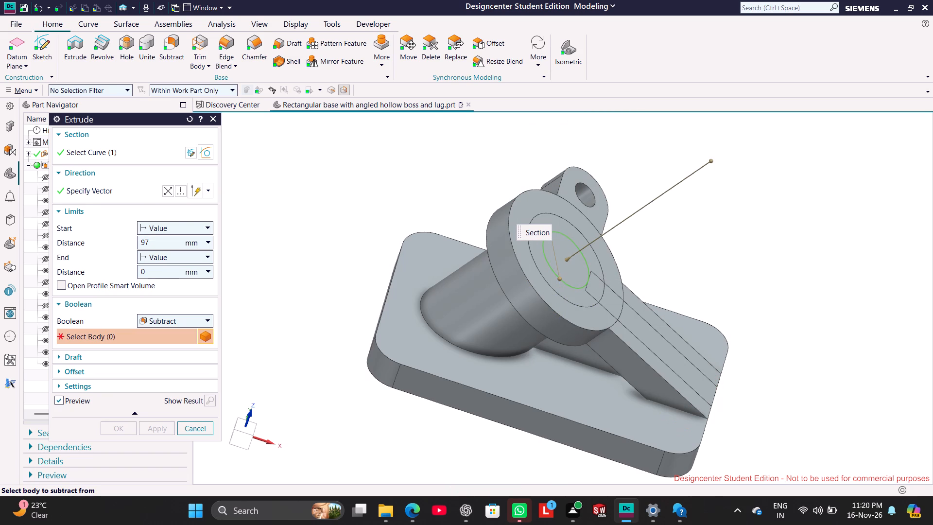
pyautogui.click(165, 191)
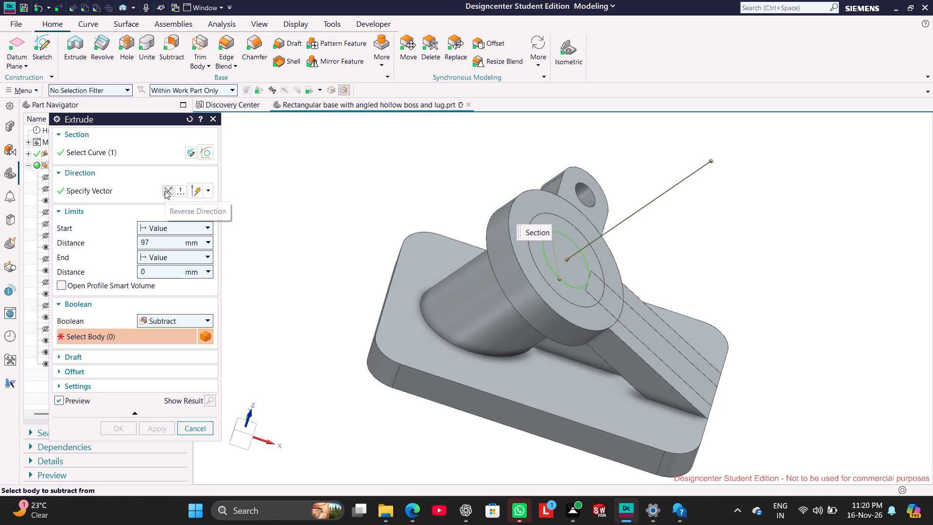
pyautogui.click(165, 191)
pyautogui.click(170, 191)
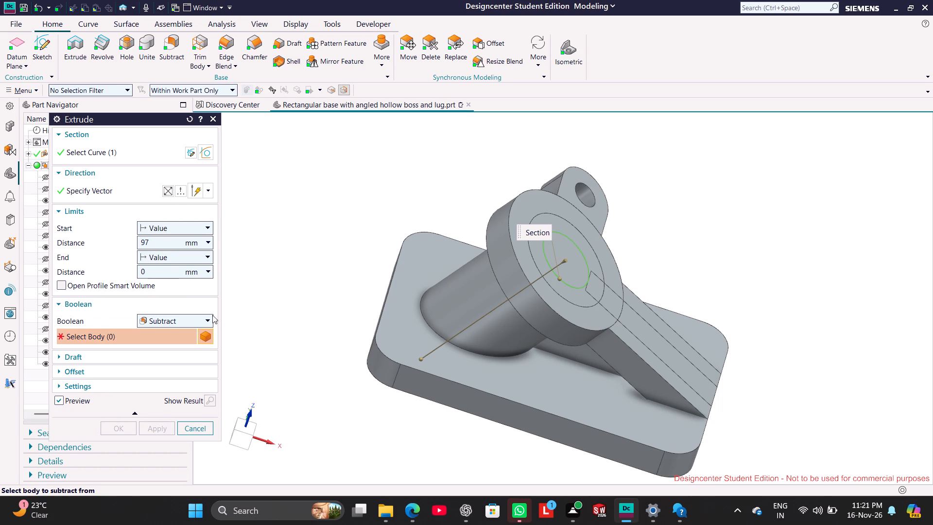
# Pick the base-and-boss body as the subtract target and try to apply the cut with the preset start and end distances.
pyautogui.click(472, 312)
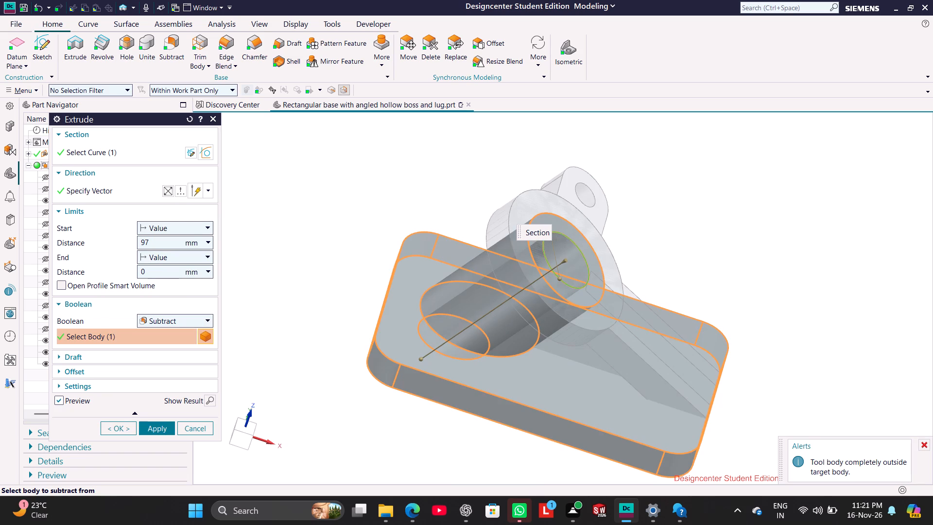
pyautogui.moveTo(279, 368); pyautogui.dragTo(308, 326, button='middle')
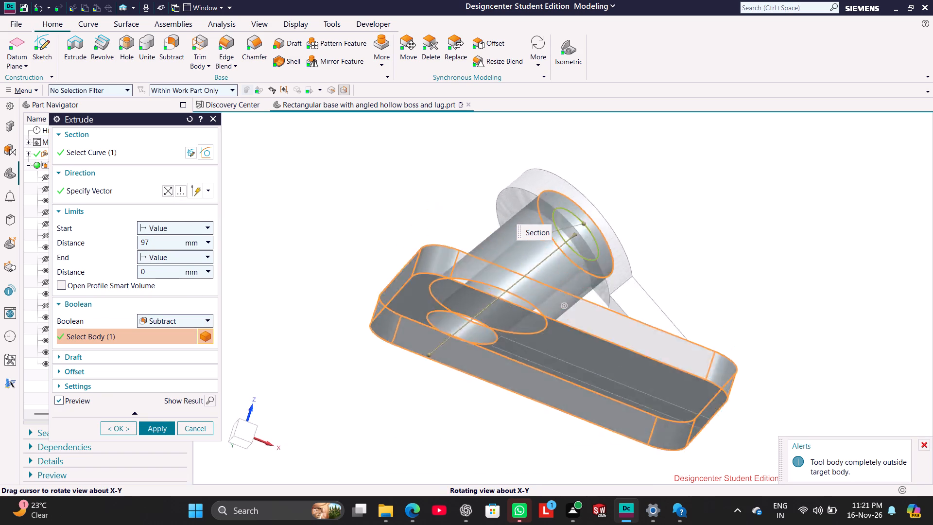
pyautogui.moveTo(308, 326); pyautogui.dragTo(284, 380, button='middle')
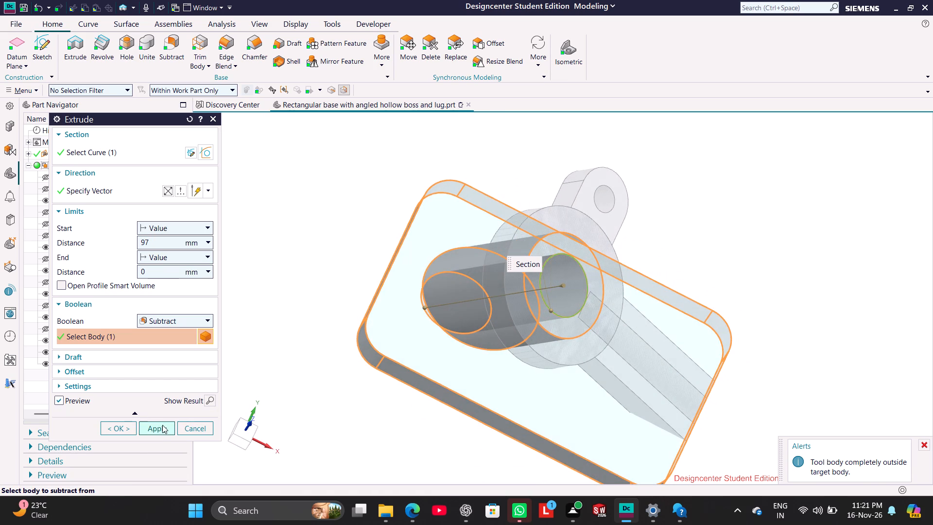
pyautogui.click(159, 429)
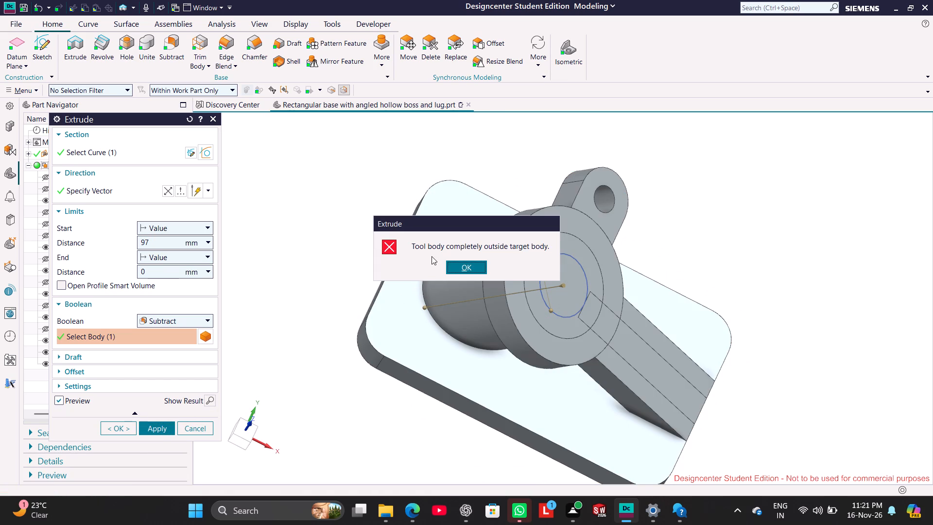
pyautogui.click(481, 264)
pyautogui.moveTo(336, 285); pyautogui.dragTo(378, 216, button='middle')
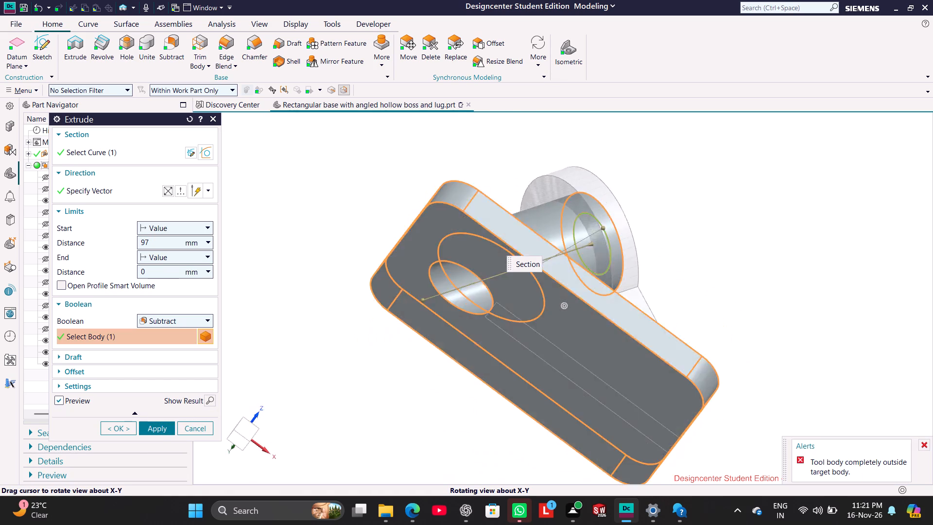
pyautogui.moveTo(378, 216); pyautogui.dragTo(365, 259, button='middle')
pyautogui.click(162, 427)
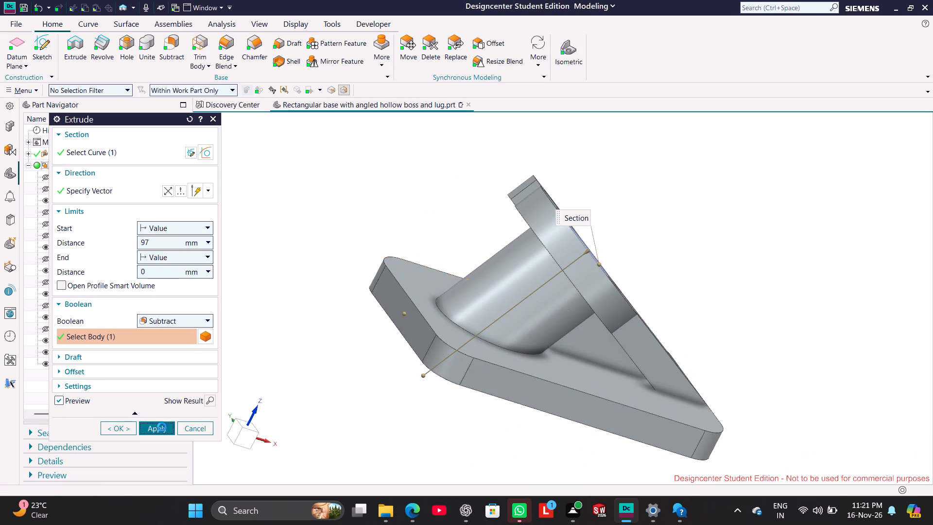
pyautogui.click(458, 268)
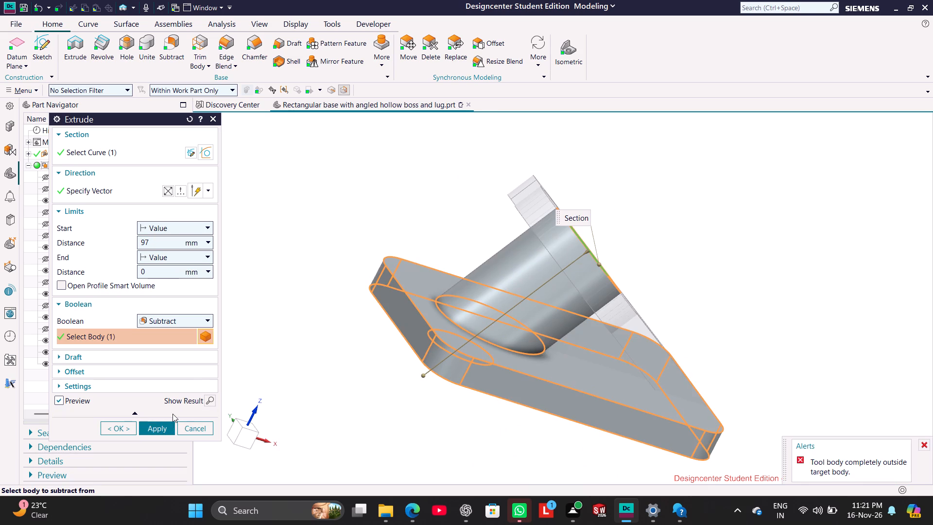
pyautogui.click(127, 429)
pyautogui.click(465, 272)
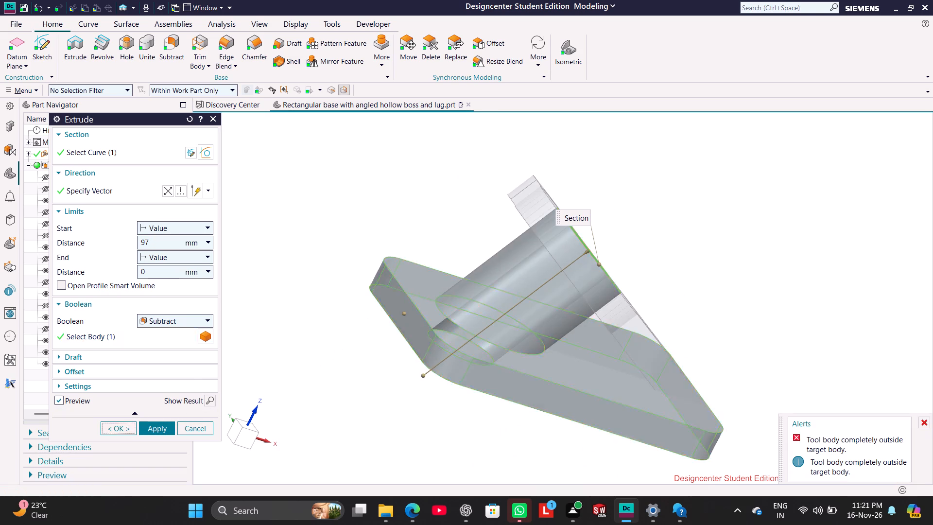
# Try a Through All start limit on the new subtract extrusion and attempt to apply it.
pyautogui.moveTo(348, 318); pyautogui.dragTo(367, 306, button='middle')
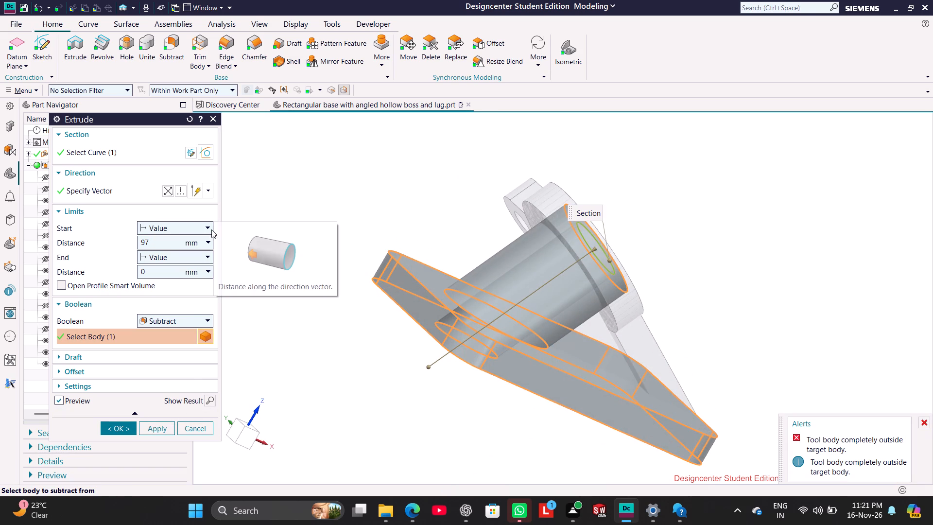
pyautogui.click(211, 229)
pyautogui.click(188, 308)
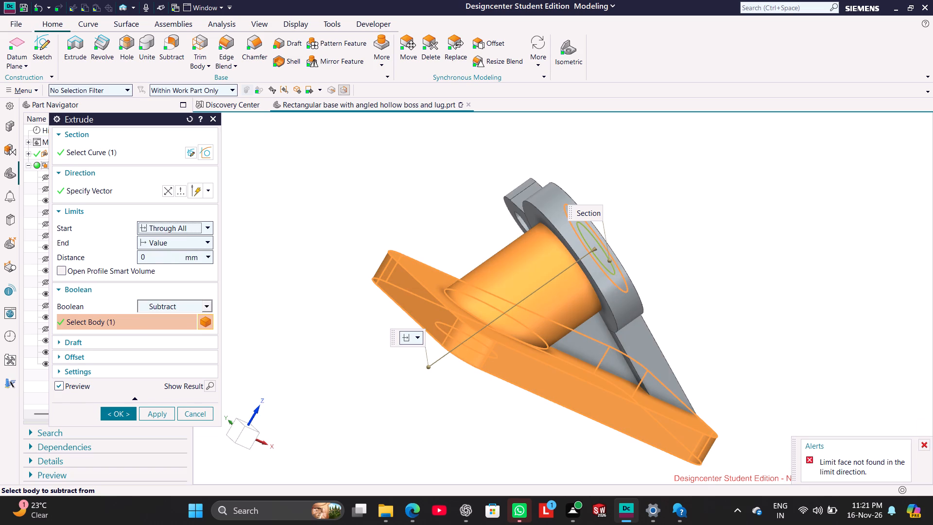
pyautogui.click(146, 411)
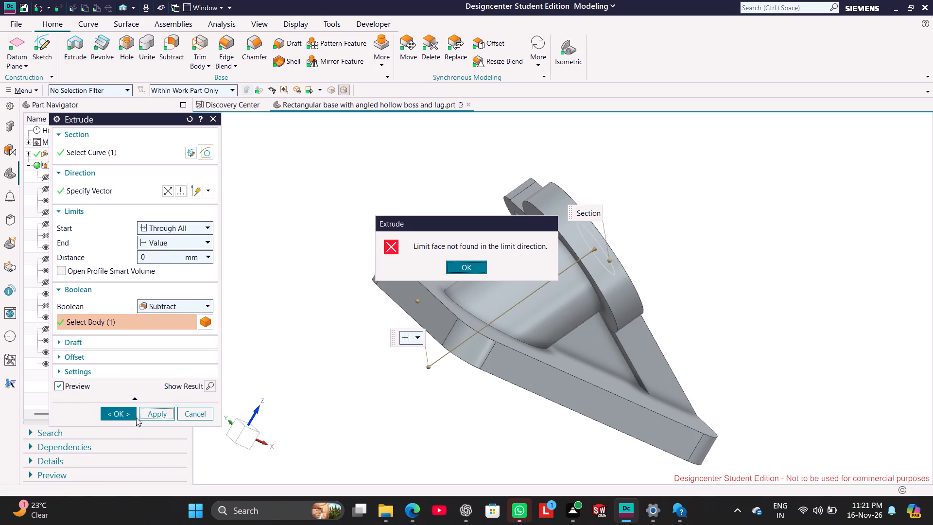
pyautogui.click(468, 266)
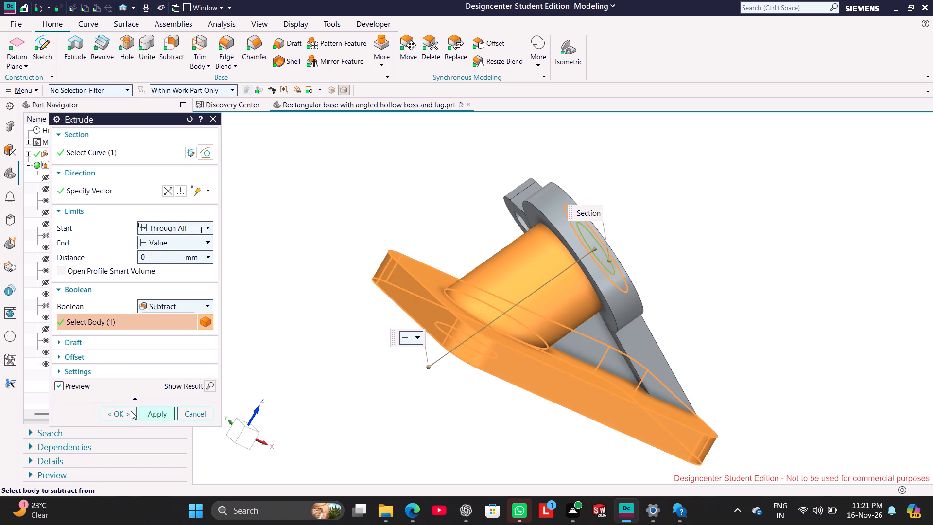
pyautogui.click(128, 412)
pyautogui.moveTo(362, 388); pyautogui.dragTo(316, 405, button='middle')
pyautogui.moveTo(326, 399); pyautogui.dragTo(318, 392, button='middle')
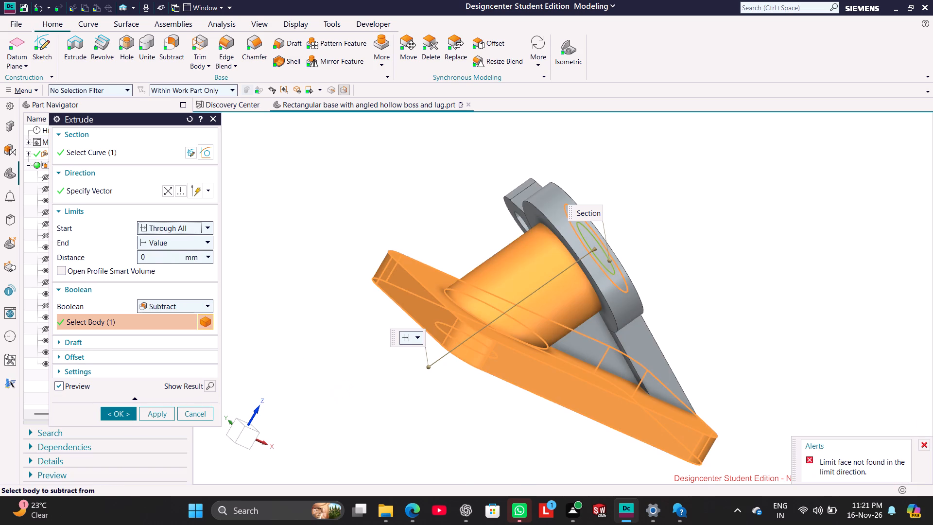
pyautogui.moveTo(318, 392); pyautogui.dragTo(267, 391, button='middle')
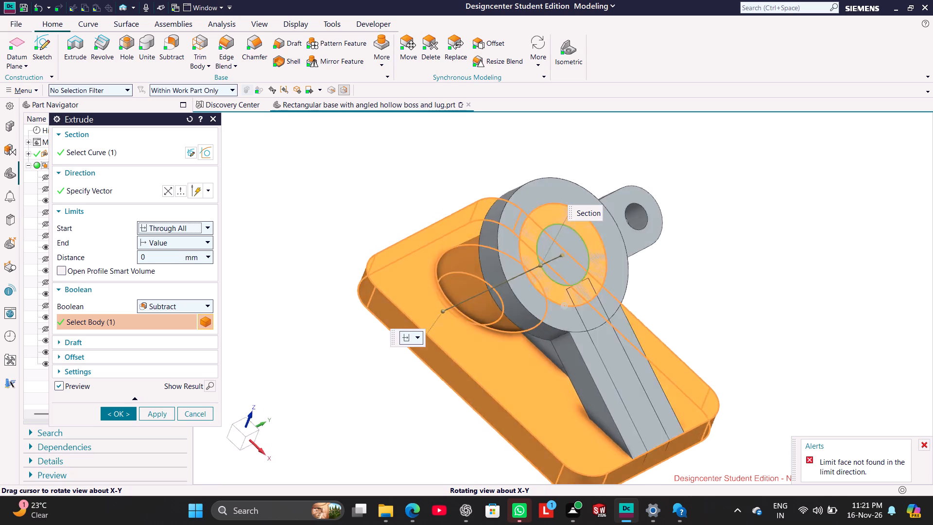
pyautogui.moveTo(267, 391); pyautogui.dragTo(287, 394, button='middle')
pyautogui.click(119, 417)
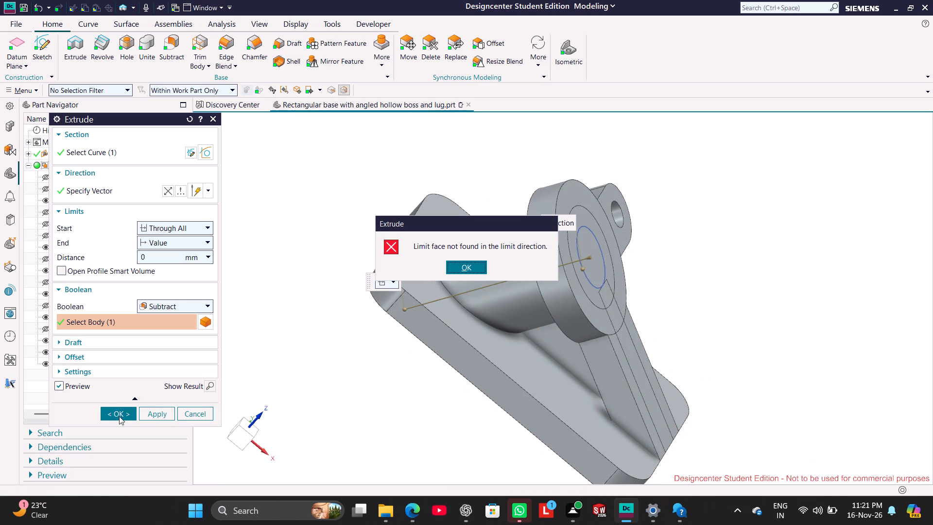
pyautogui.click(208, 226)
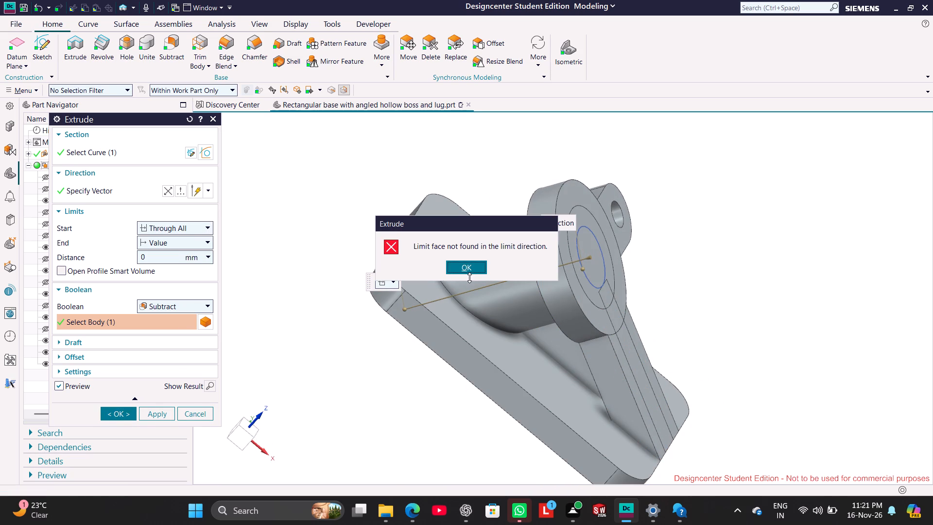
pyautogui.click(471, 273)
# Change the new subtract extrusion's start limit to Until Next and try to apply the cut.
pyautogui.click(210, 230)
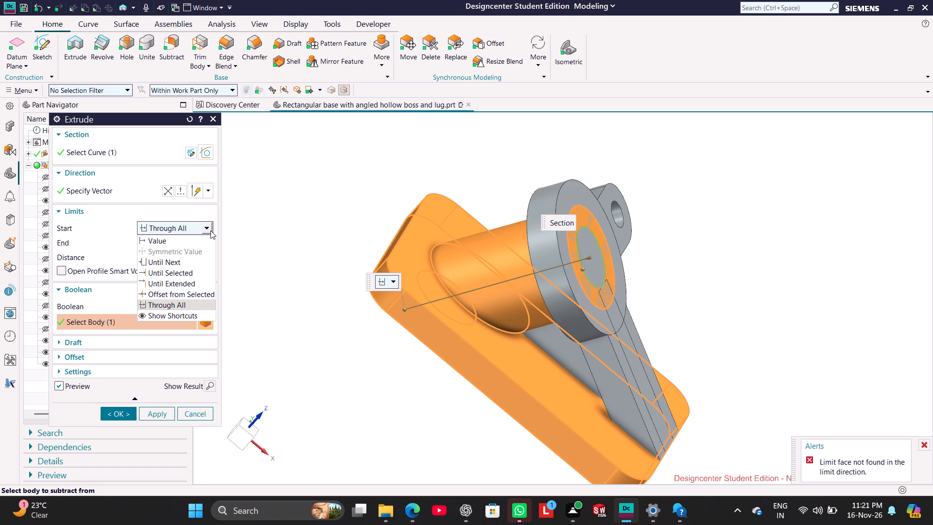
pyautogui.click(173, 263)
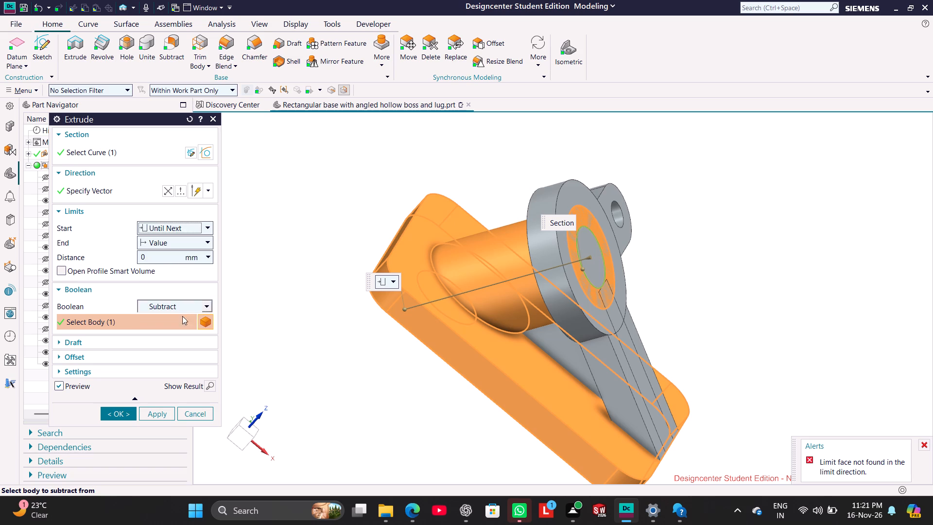
pyautogui.click(159, 414)
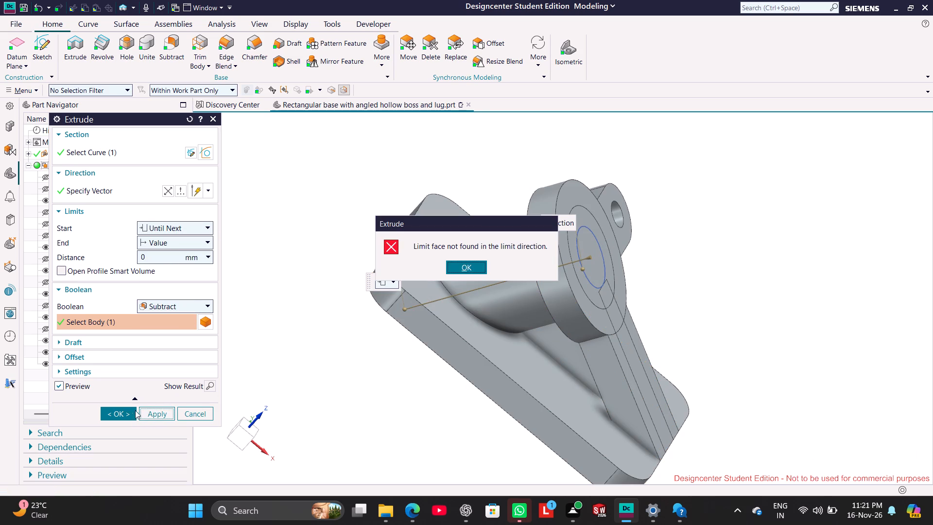
pyautogui.click(130, 413)
pyautogui.click(465, 265)
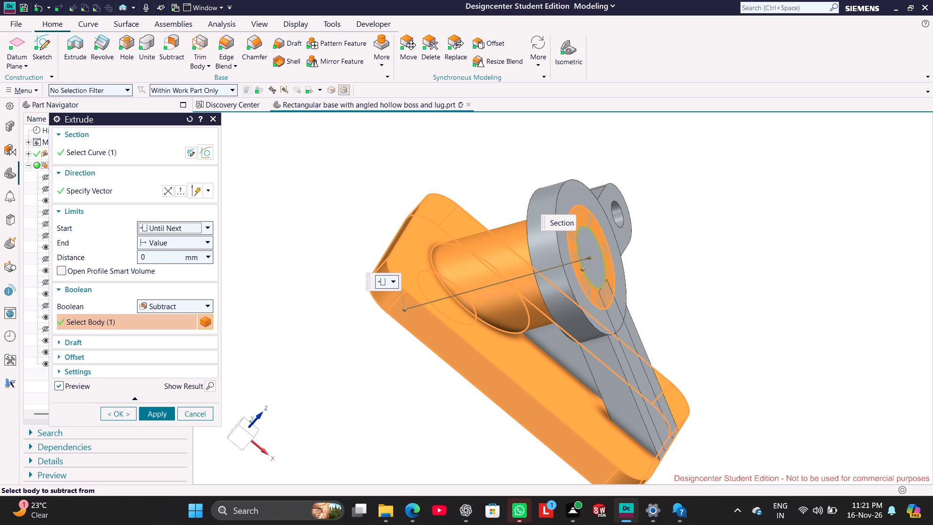
pyautogui.moveTo(385, 351); pyautogui.dragTo(426, 347, button='middle')
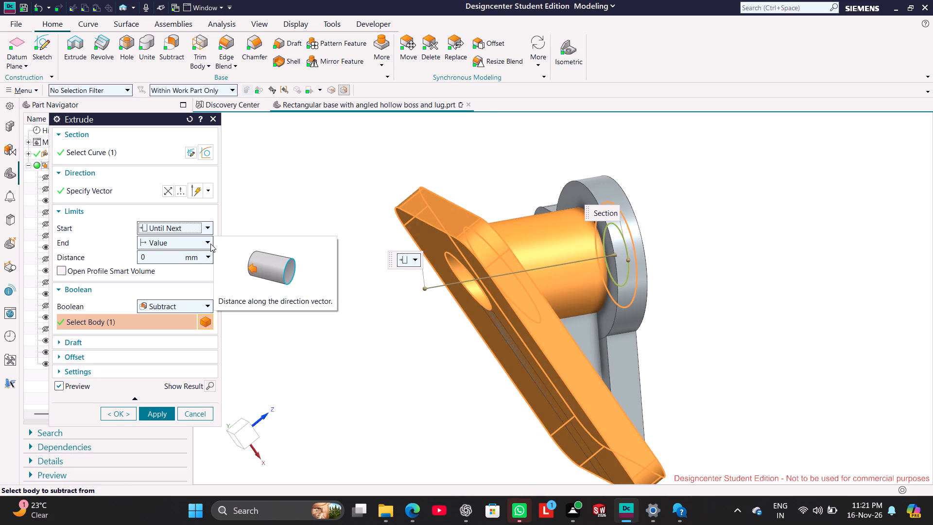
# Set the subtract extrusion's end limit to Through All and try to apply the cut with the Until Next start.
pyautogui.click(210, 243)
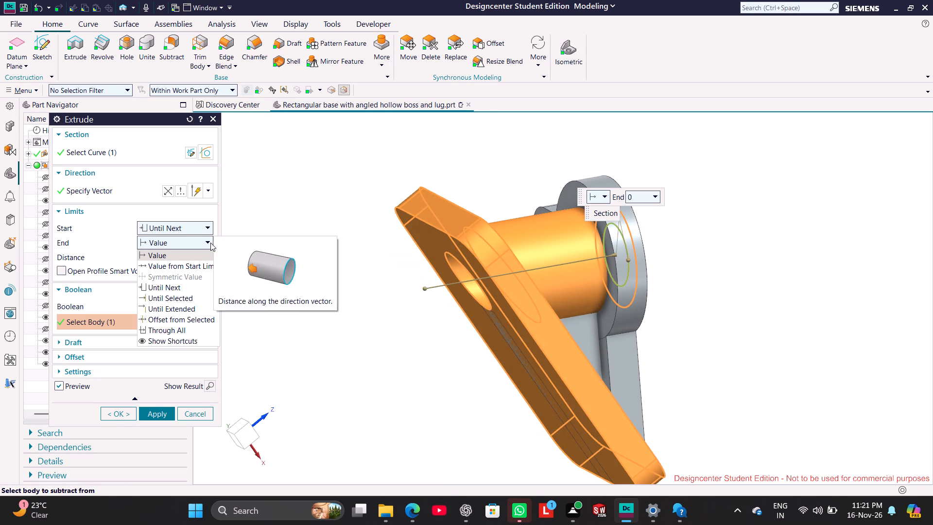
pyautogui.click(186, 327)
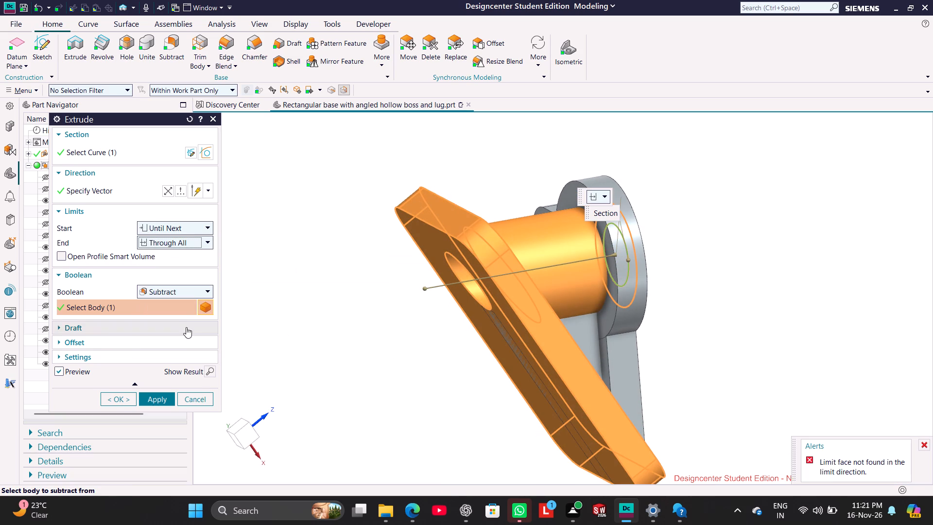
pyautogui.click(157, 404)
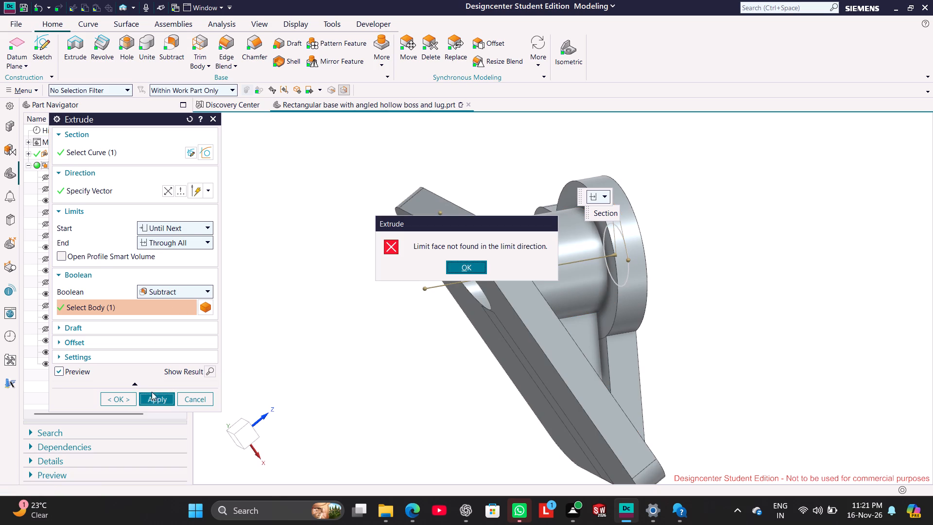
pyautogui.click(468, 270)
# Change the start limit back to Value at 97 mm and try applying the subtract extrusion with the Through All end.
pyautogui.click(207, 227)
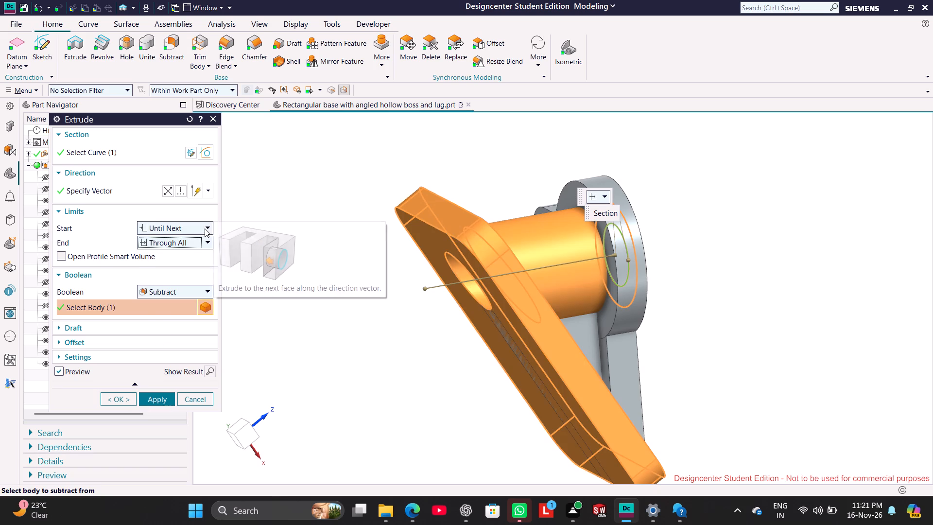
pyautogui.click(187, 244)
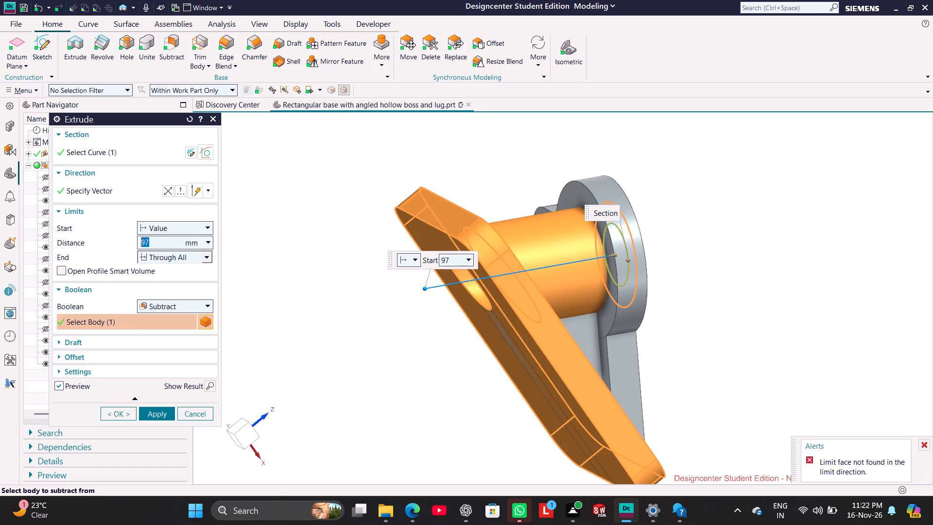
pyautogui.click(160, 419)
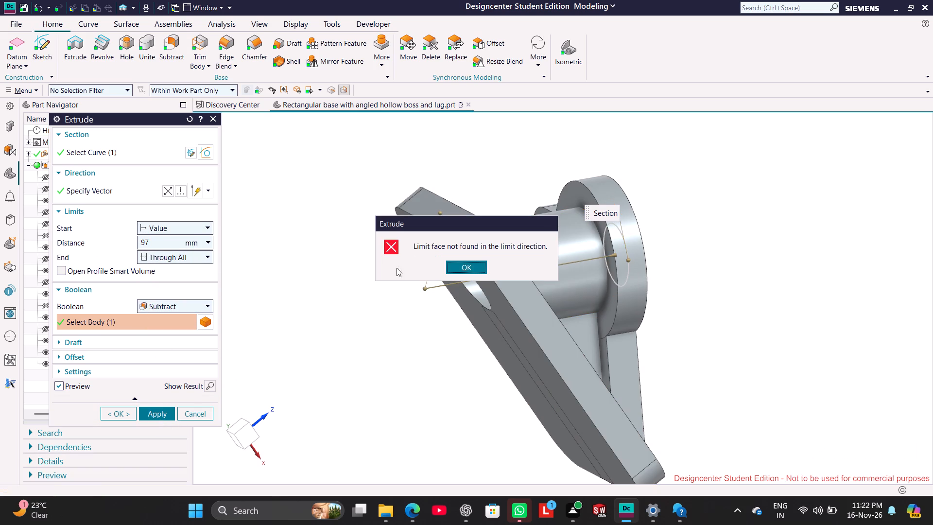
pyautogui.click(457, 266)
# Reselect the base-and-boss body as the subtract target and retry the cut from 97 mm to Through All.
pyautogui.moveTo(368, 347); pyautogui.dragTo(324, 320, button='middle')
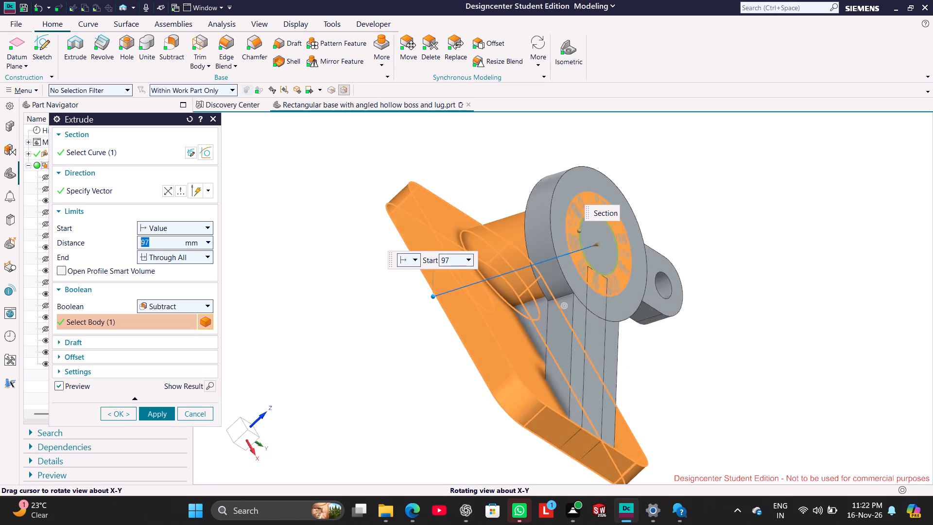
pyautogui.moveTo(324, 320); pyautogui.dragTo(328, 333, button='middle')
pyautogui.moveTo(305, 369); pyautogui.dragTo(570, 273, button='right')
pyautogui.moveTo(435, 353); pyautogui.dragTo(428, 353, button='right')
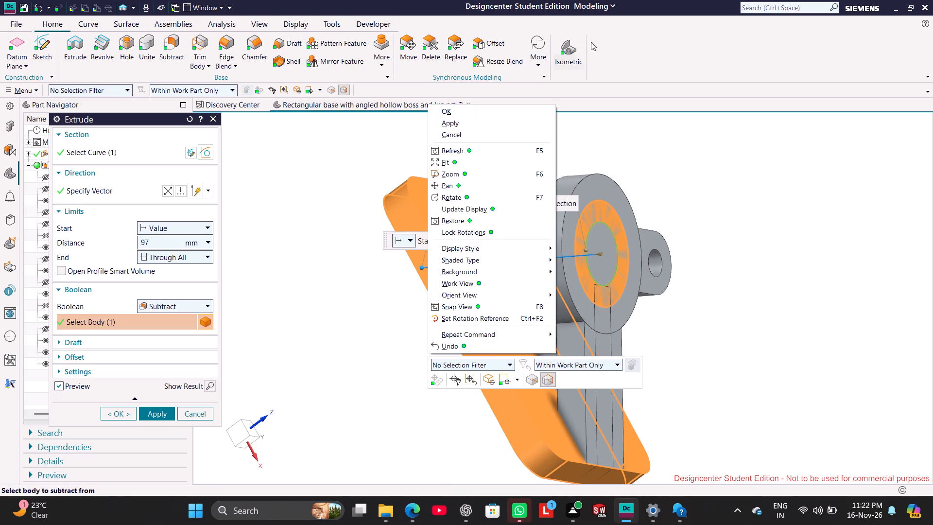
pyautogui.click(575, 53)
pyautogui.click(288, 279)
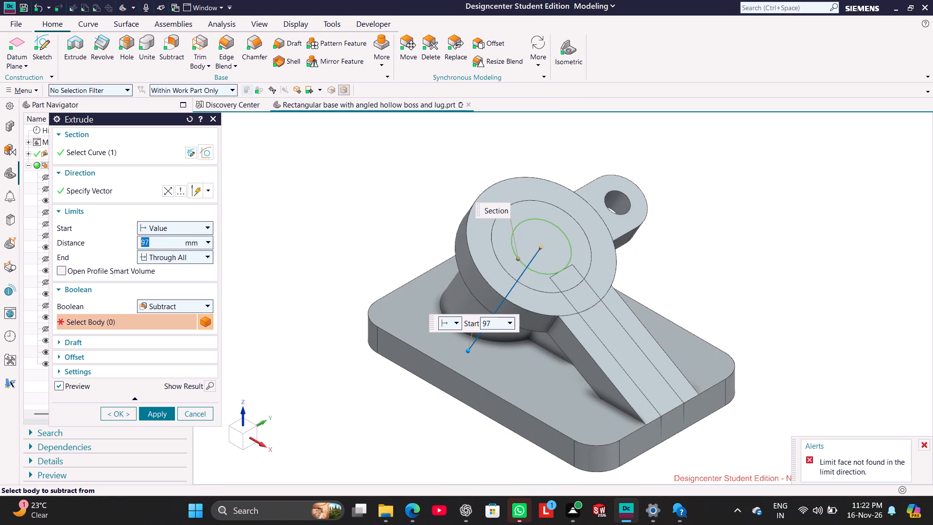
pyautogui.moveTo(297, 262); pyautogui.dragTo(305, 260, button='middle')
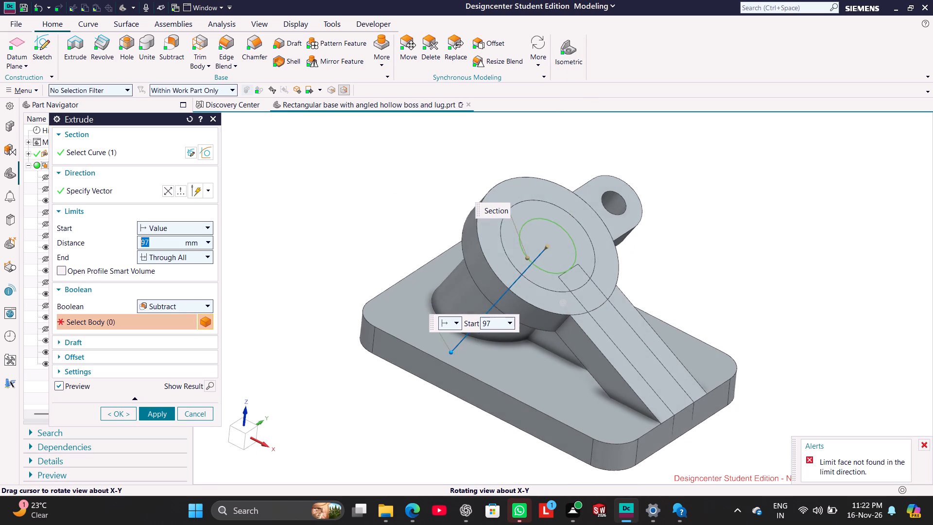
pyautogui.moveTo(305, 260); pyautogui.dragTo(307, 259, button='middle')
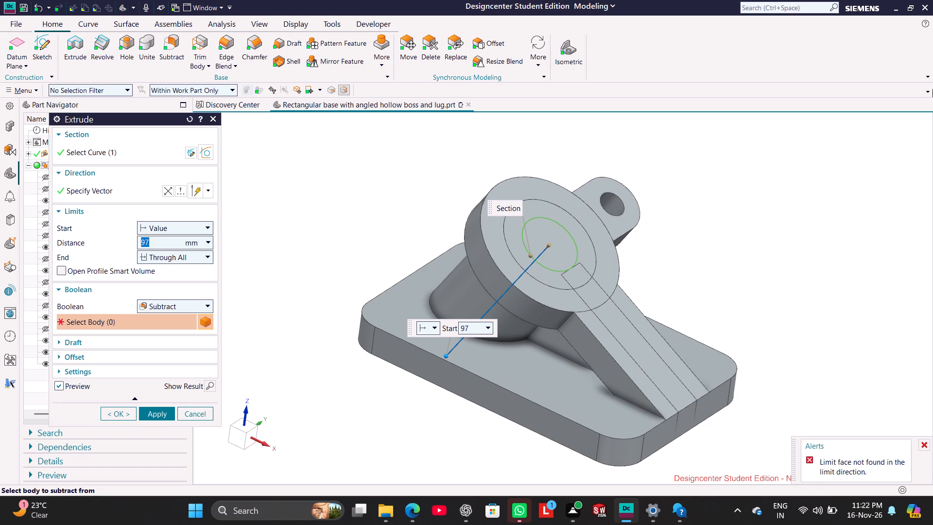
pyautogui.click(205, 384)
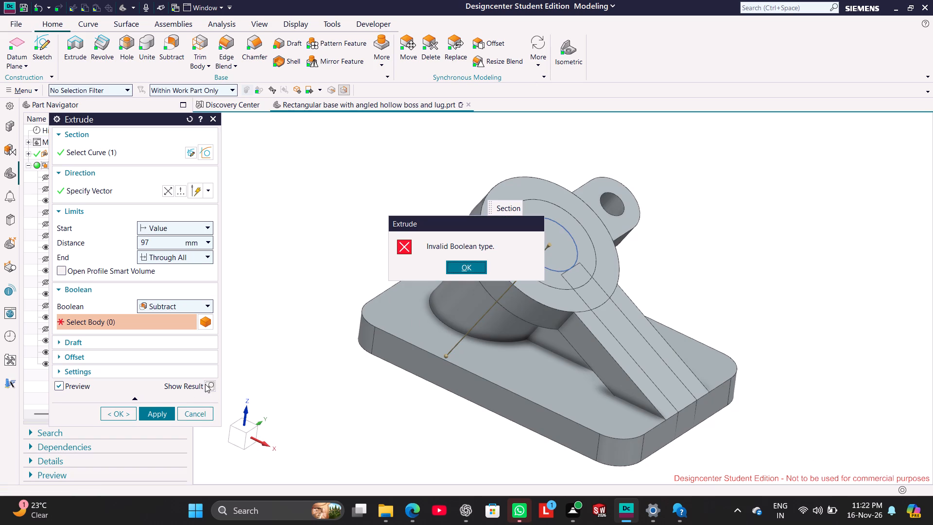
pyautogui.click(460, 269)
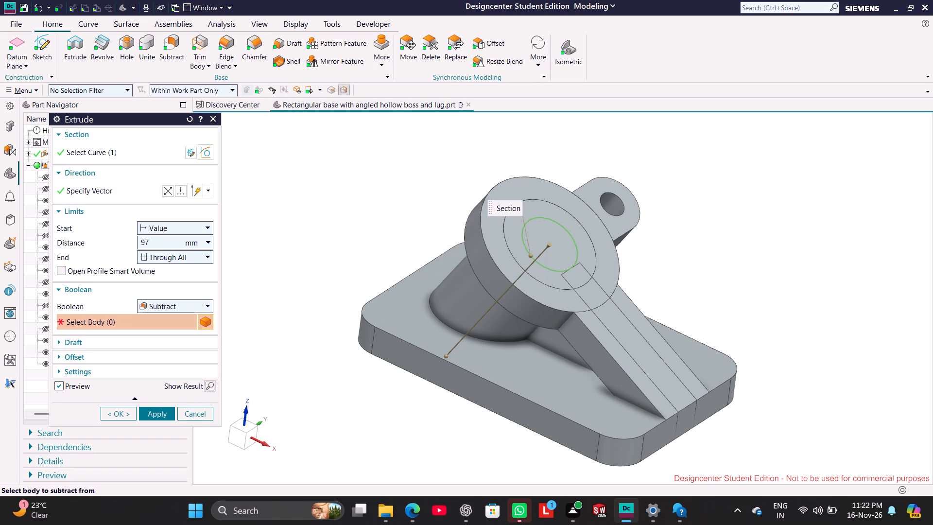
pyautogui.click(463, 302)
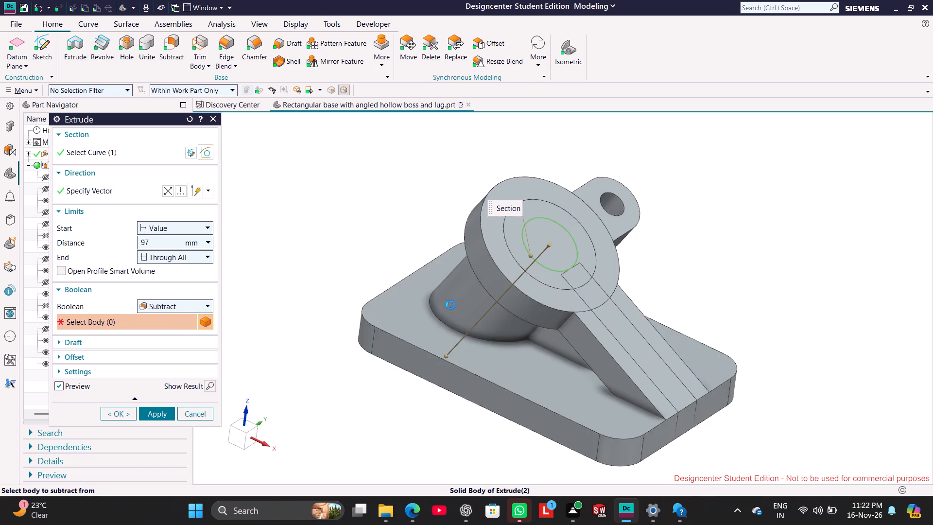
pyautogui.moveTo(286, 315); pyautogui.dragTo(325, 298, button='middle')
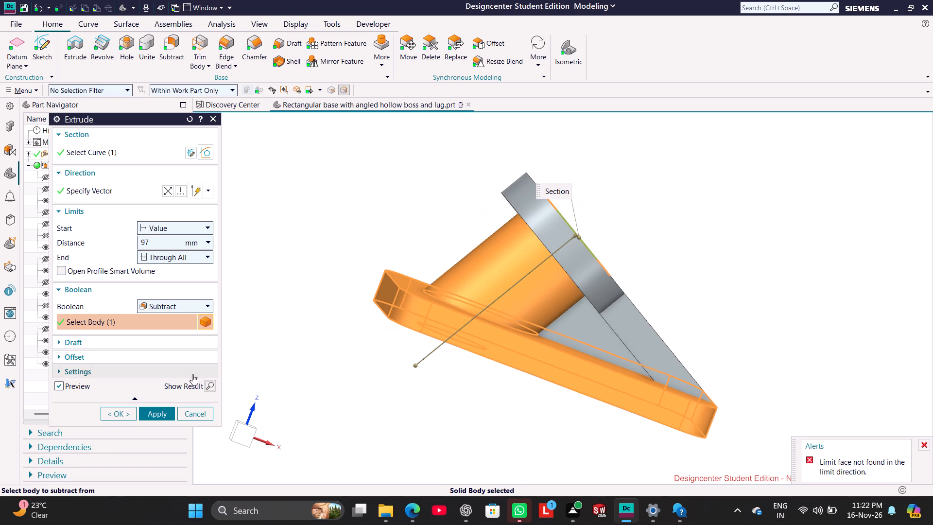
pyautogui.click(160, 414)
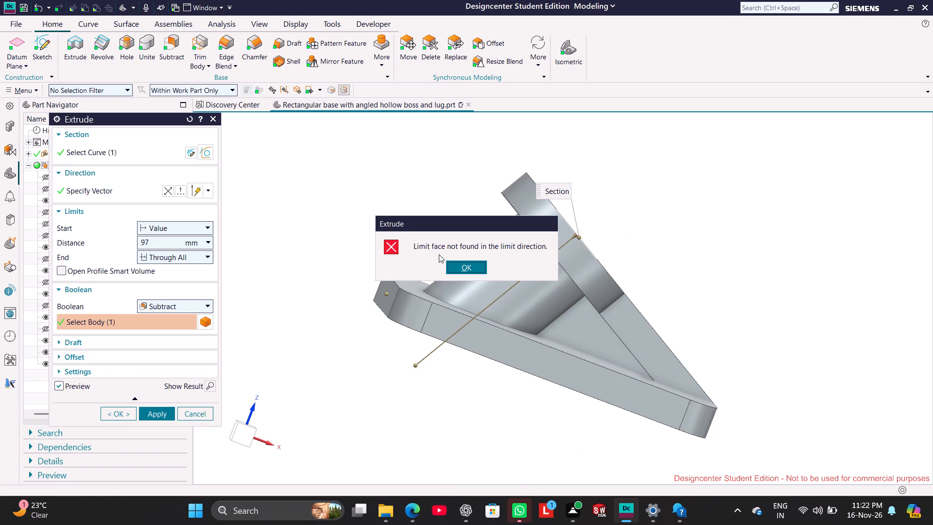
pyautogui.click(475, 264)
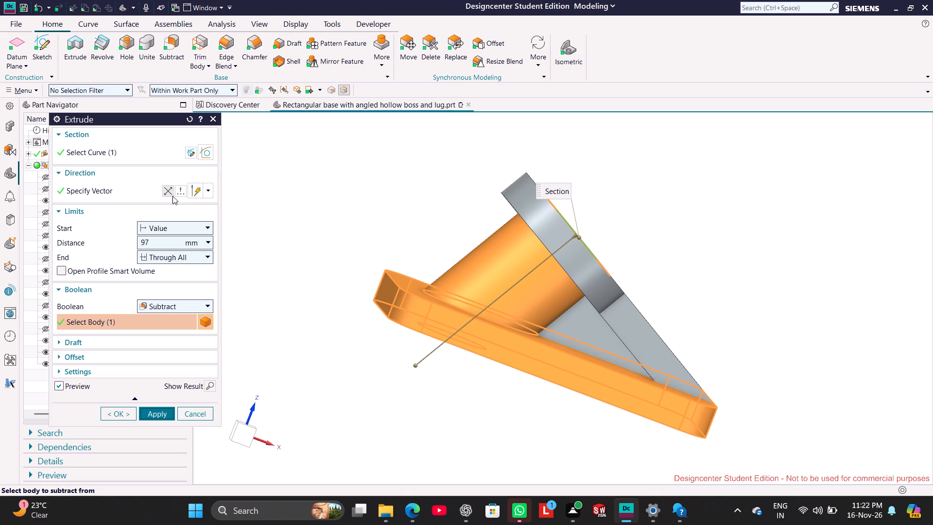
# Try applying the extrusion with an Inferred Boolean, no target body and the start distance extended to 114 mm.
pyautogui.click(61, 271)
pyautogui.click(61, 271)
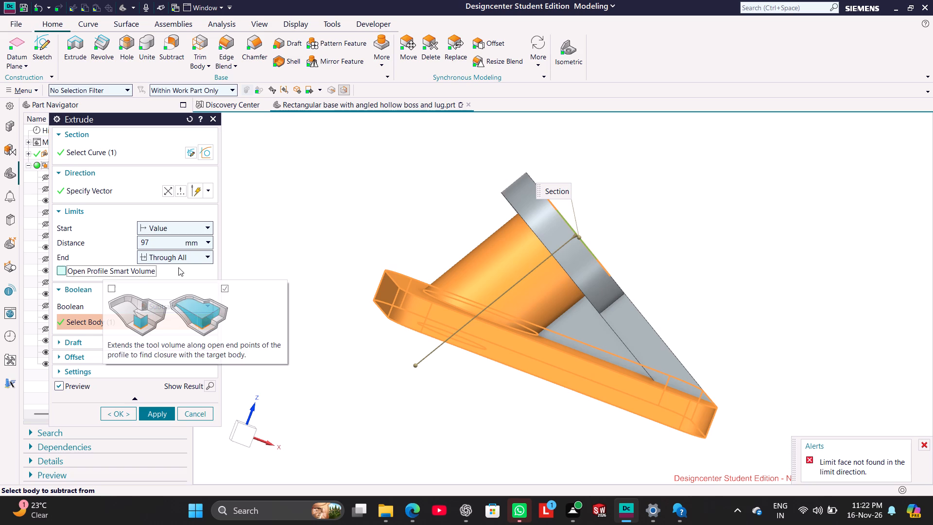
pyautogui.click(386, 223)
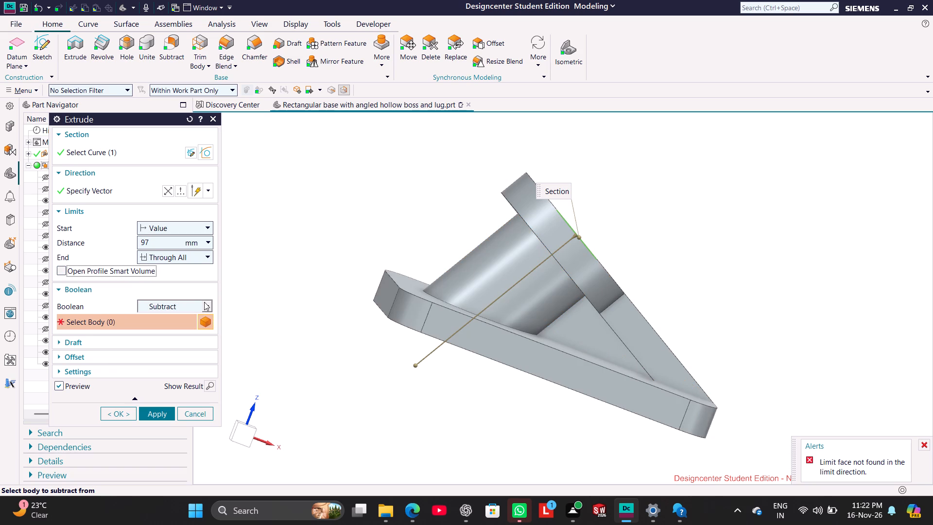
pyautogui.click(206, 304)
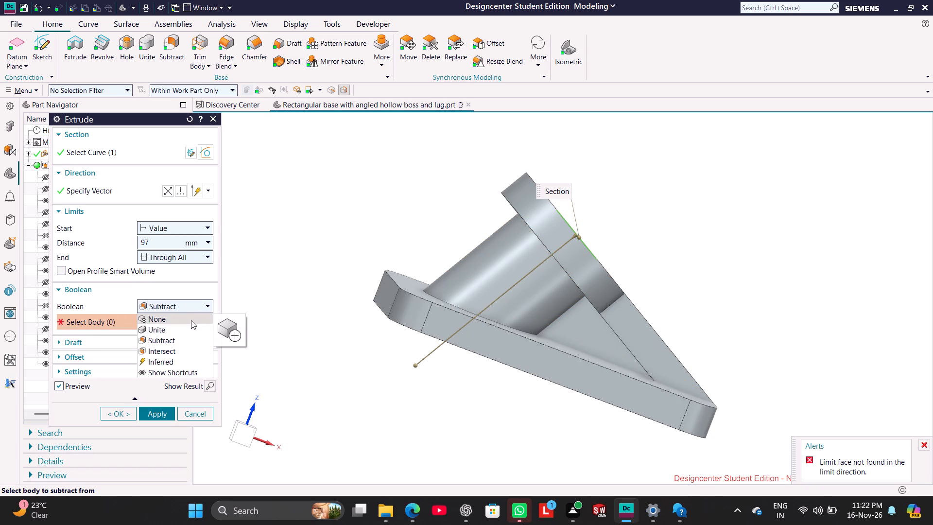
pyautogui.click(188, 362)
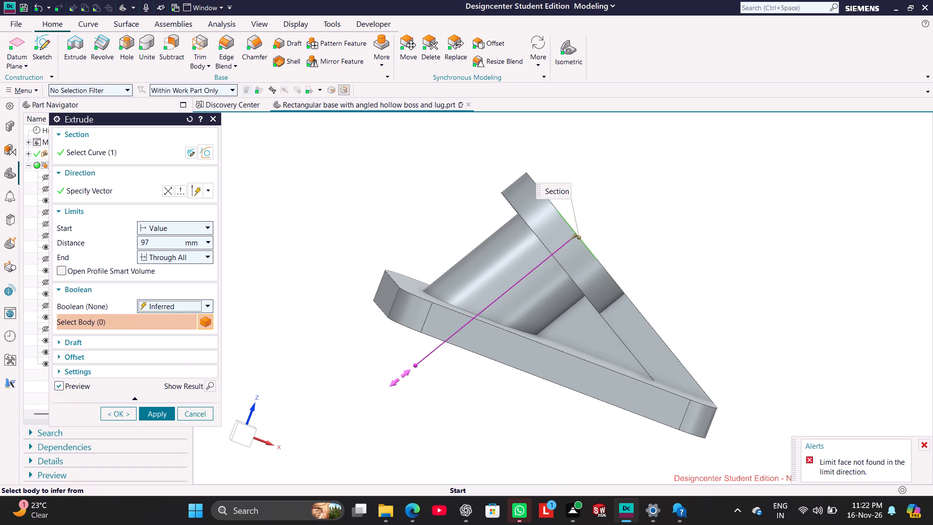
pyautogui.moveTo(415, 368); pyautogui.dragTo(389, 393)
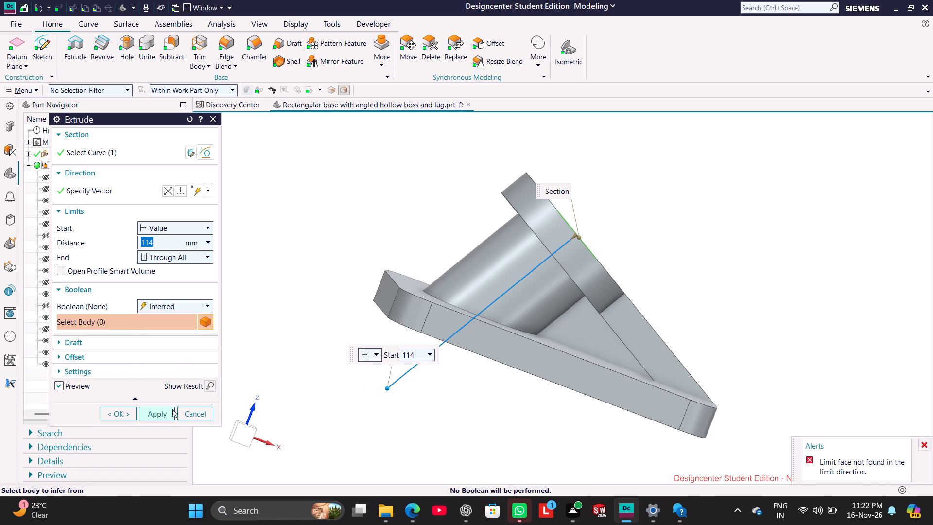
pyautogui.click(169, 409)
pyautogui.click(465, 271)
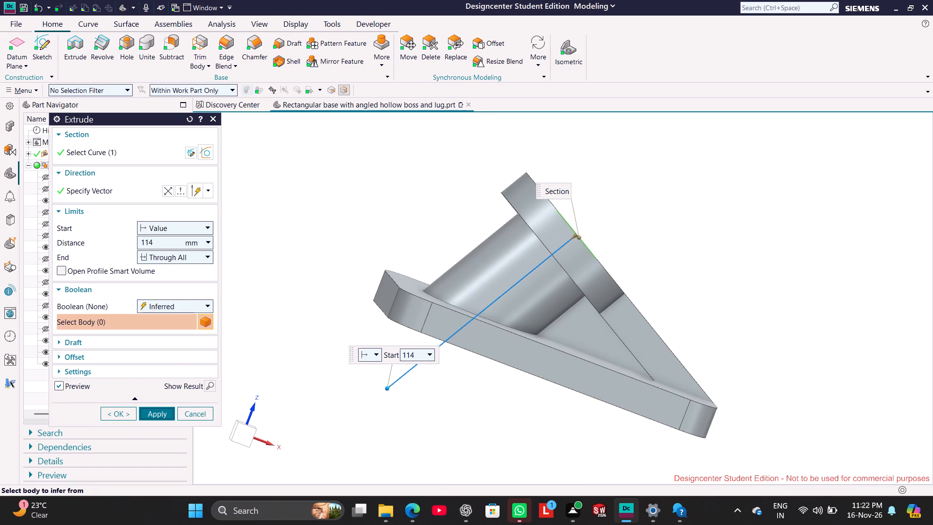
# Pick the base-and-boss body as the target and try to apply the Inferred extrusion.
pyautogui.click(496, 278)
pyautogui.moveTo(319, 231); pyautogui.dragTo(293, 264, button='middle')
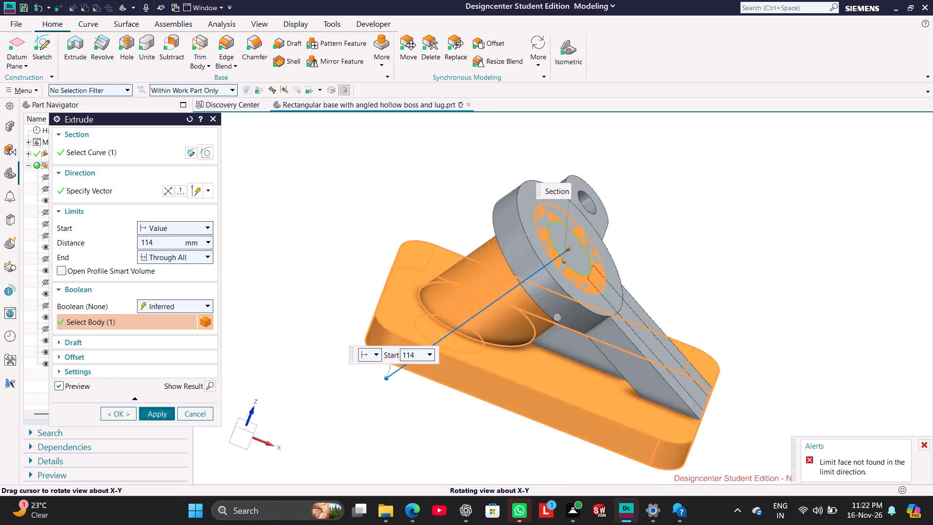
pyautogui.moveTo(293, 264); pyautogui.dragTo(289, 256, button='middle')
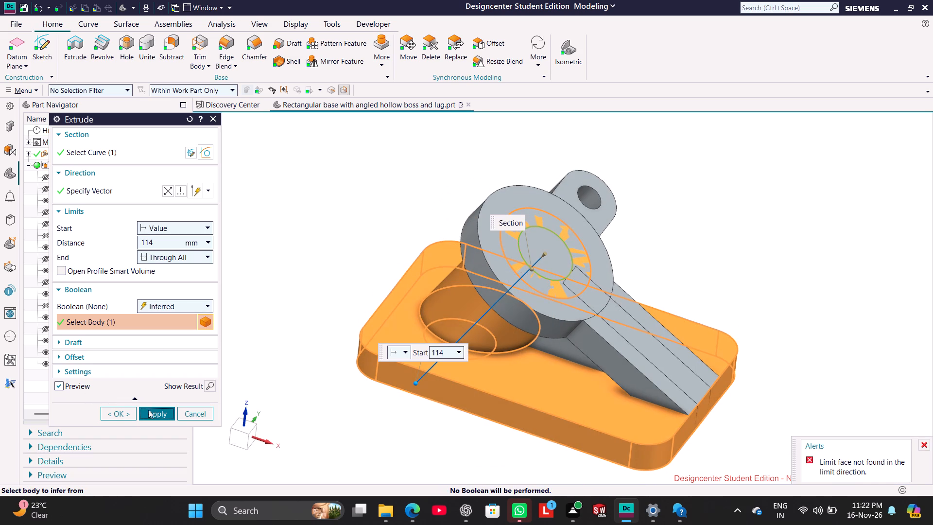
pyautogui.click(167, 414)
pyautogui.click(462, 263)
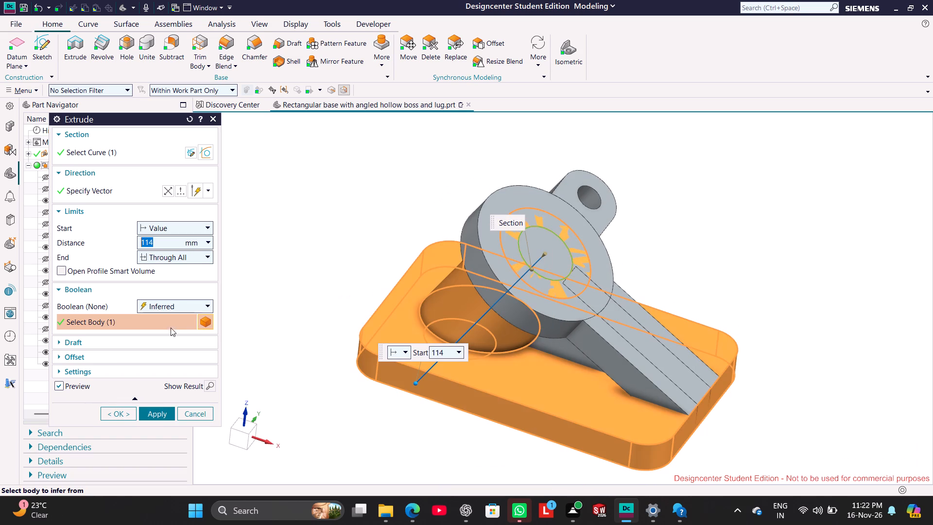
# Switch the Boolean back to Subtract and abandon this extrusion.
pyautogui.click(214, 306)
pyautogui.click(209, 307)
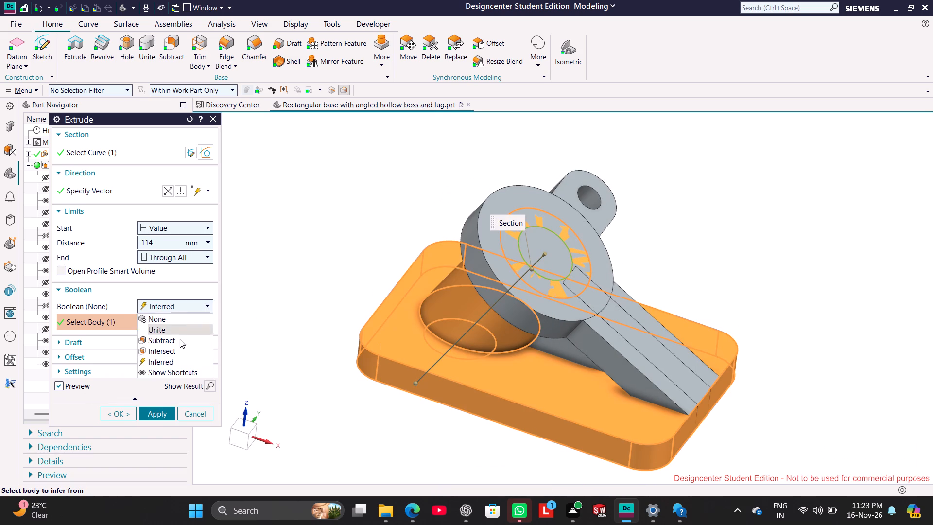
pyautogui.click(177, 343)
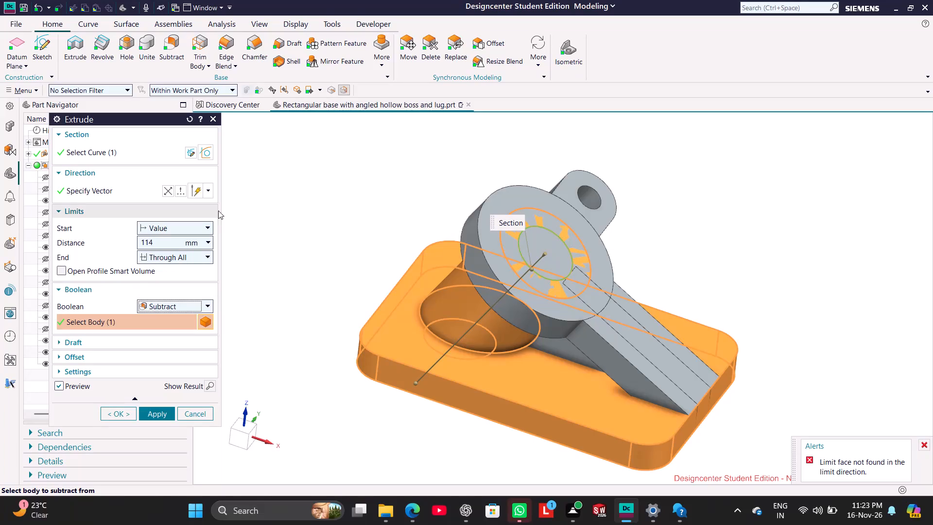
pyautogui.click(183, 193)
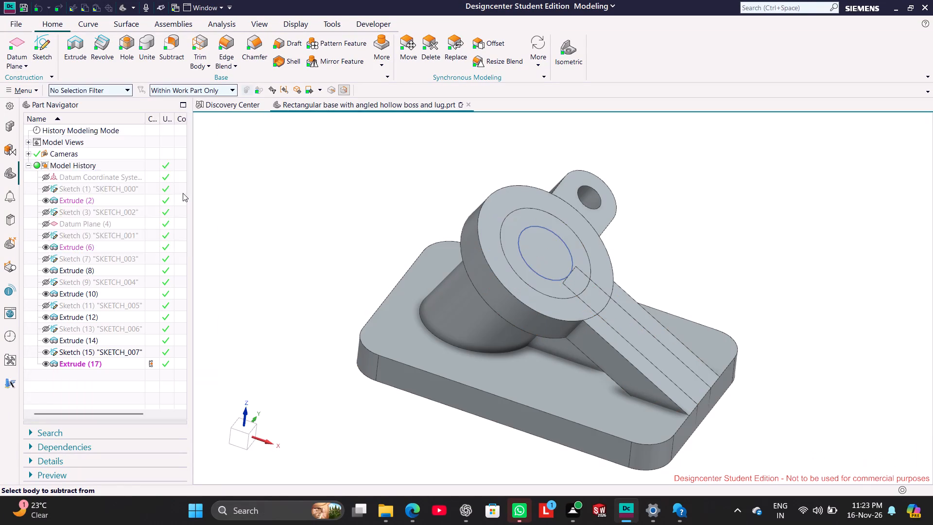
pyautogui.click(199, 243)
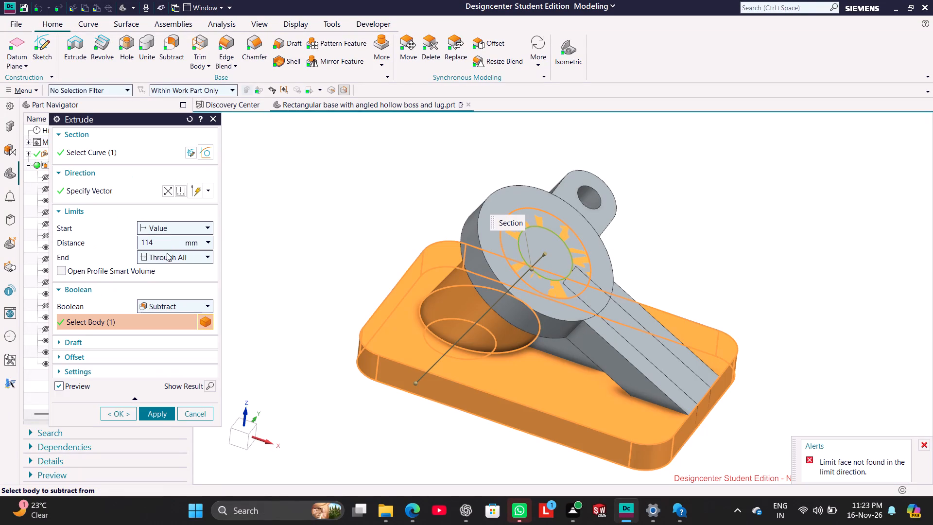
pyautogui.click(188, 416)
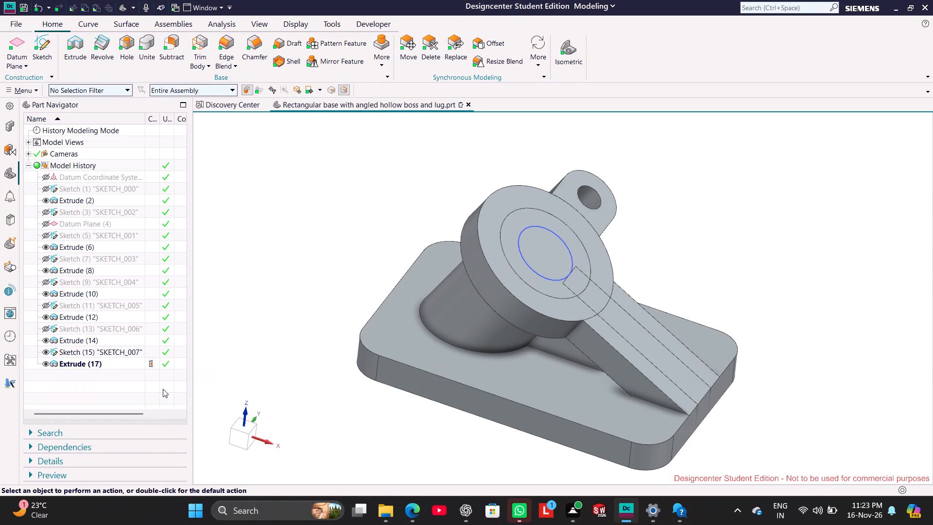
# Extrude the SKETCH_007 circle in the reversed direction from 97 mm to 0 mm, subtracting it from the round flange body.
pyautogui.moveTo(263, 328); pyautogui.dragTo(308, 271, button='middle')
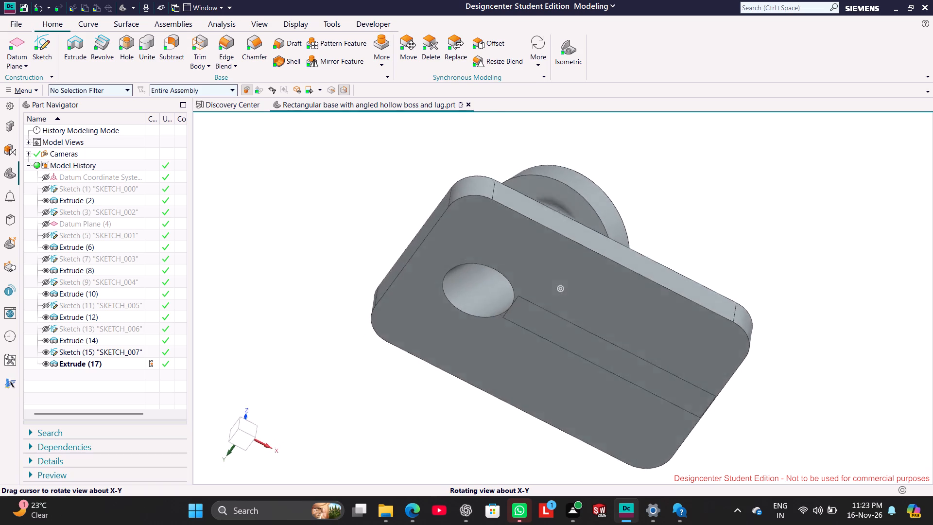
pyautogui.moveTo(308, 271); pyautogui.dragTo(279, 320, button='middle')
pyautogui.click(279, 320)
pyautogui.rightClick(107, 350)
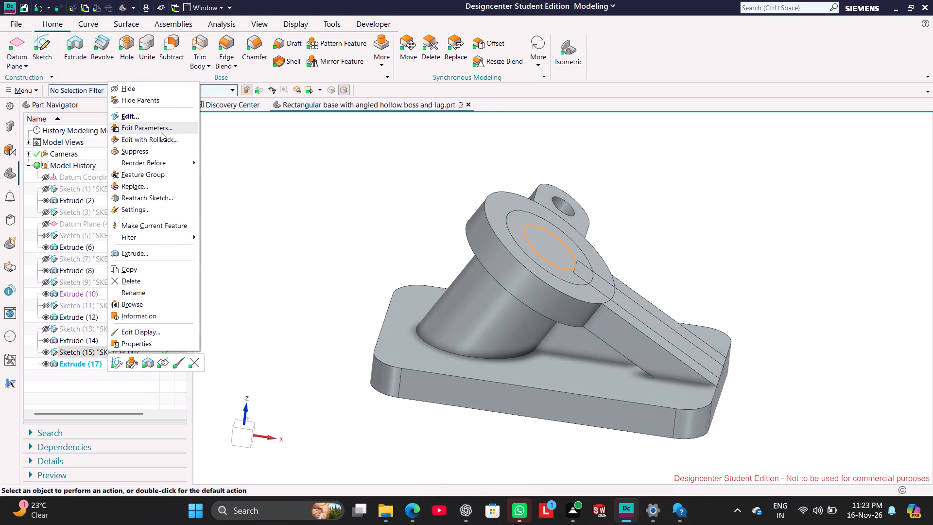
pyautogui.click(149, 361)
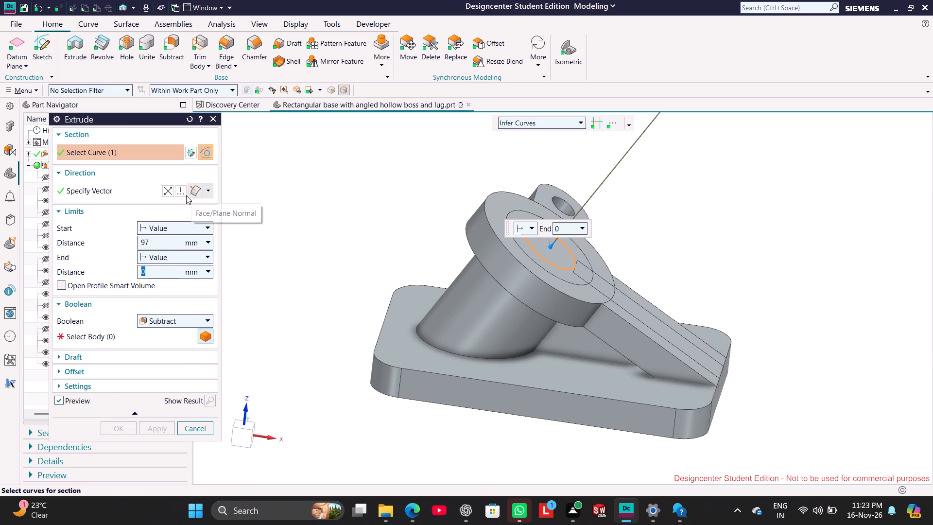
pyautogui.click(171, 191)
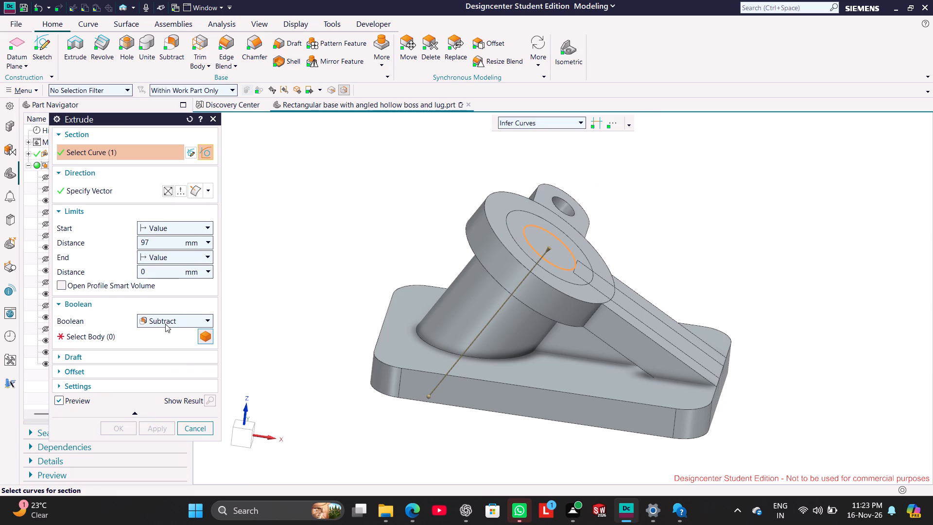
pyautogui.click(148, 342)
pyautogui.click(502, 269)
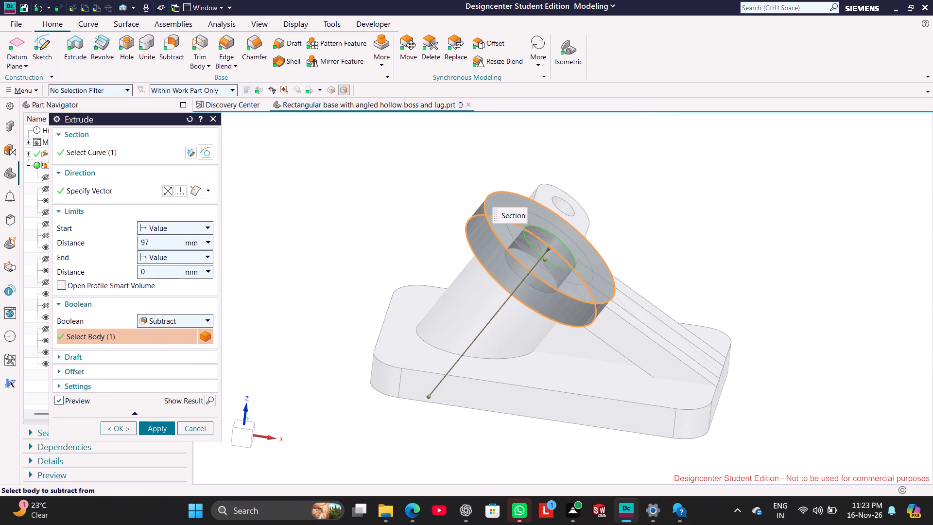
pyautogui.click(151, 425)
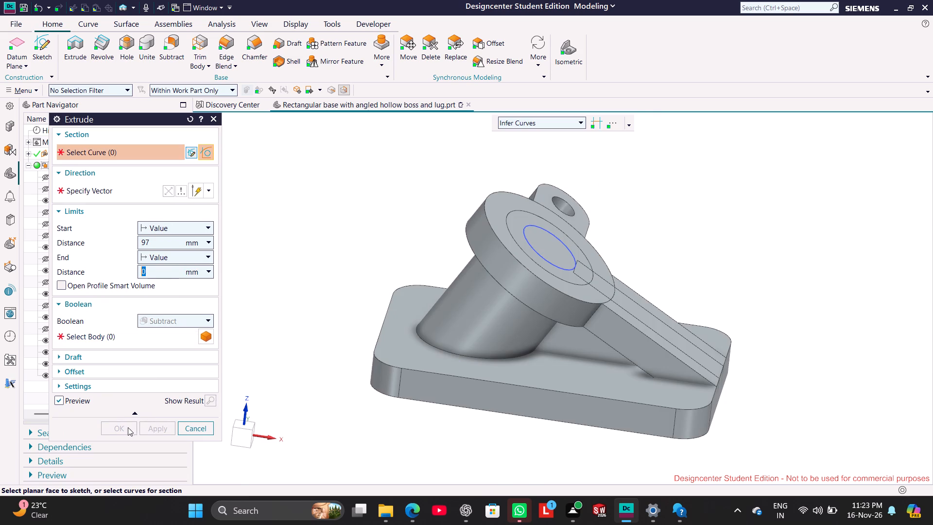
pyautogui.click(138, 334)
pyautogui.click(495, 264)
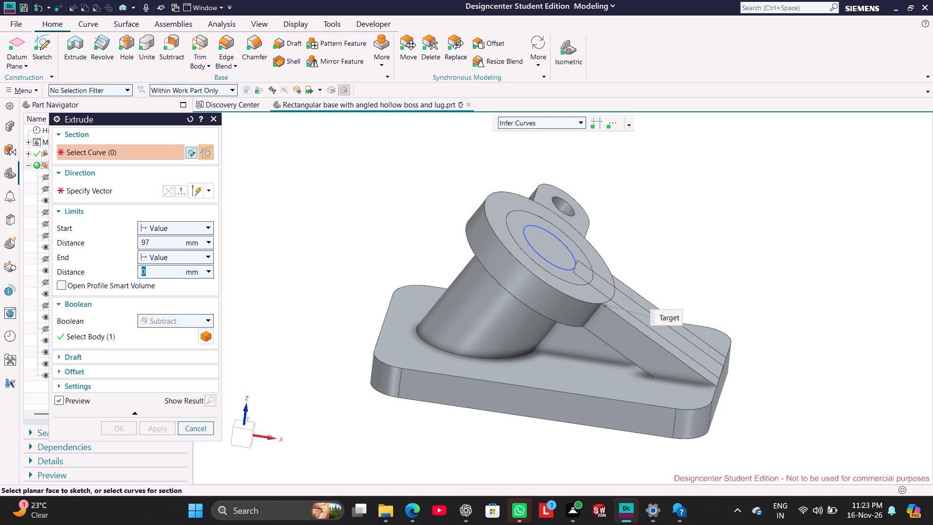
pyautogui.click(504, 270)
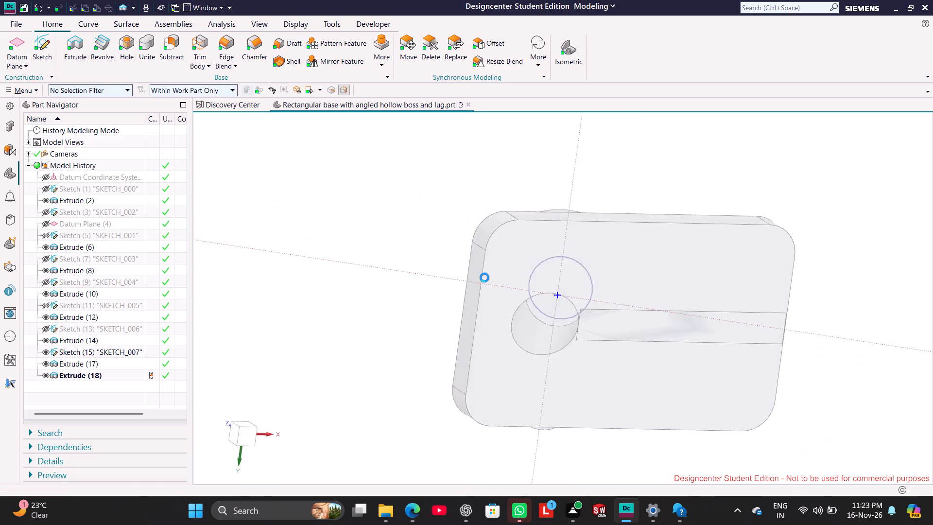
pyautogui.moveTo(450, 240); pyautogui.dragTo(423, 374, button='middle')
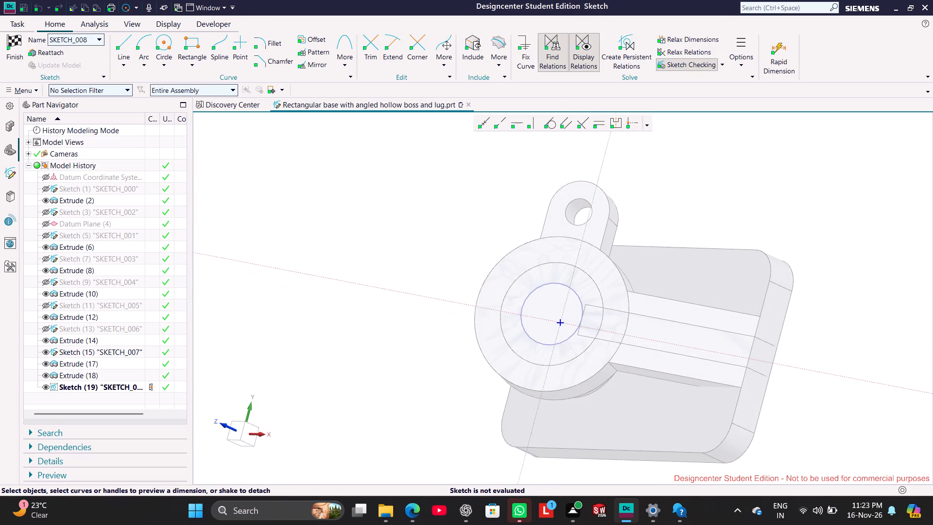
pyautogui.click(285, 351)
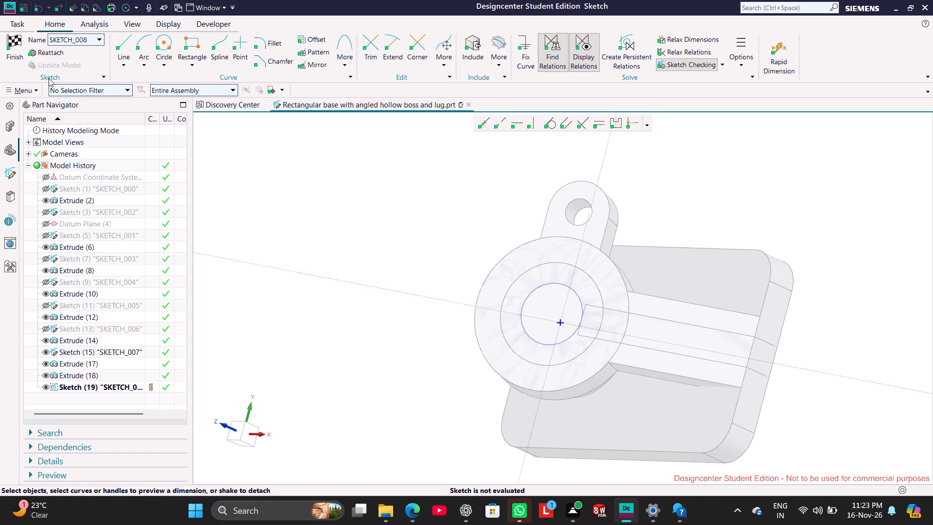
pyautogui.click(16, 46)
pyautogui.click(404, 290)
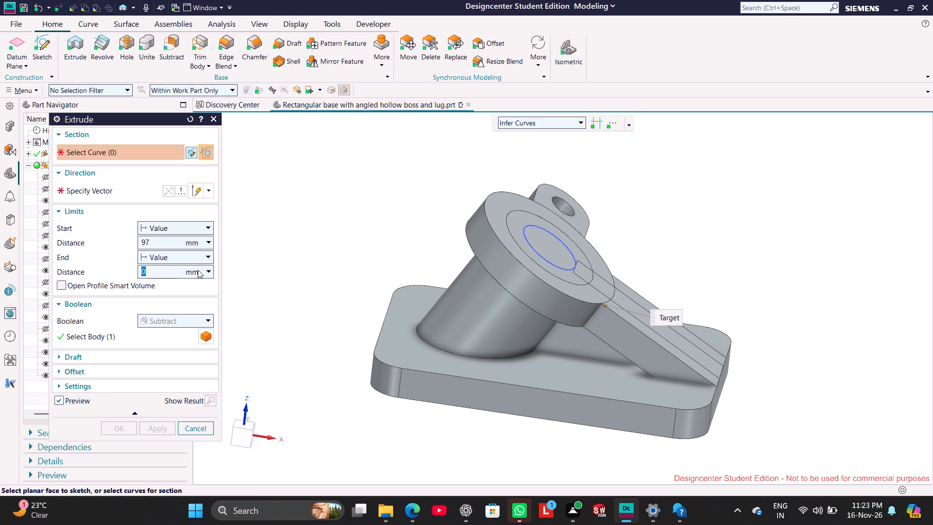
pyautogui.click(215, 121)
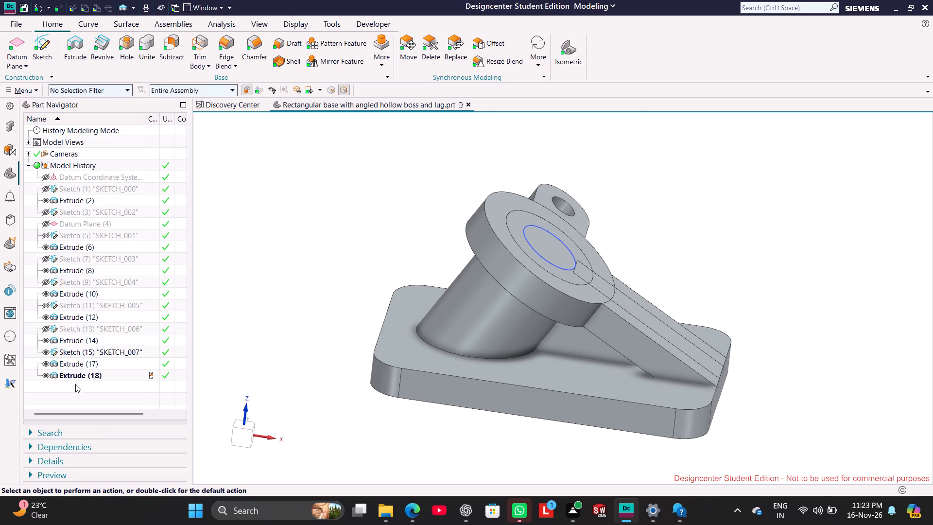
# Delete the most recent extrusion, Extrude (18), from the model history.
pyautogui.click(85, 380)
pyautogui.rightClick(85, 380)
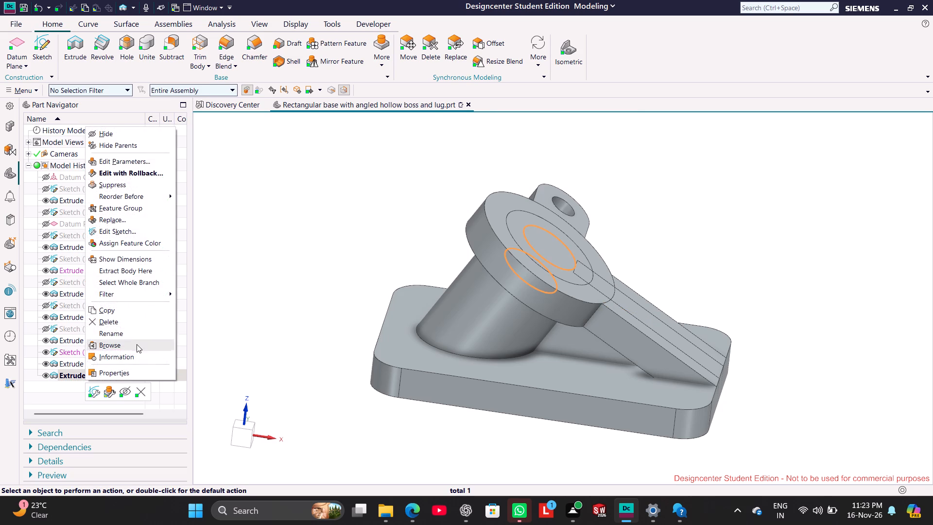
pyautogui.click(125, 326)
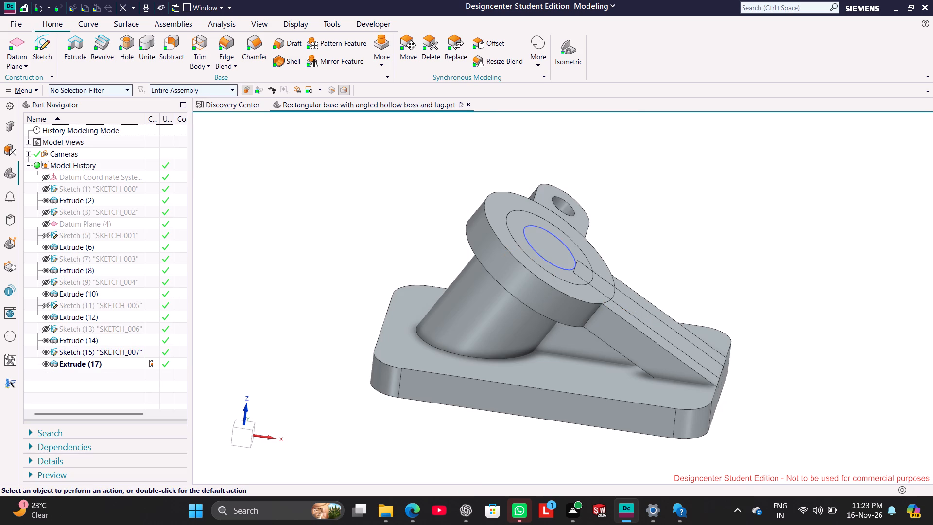
# Set up a reversed Subtract extrusion of the SKETCH_007 circle and the flange's lower circular edge, with the flange as target body.
pyautogui.click(111, 350)
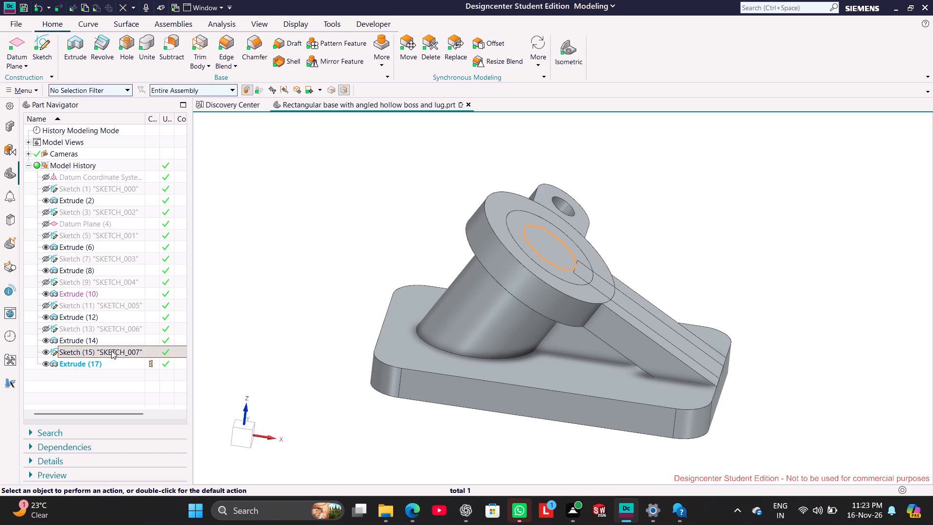
pyautogui.rightClick(111, 350)
pyautogui.click(153, 360)
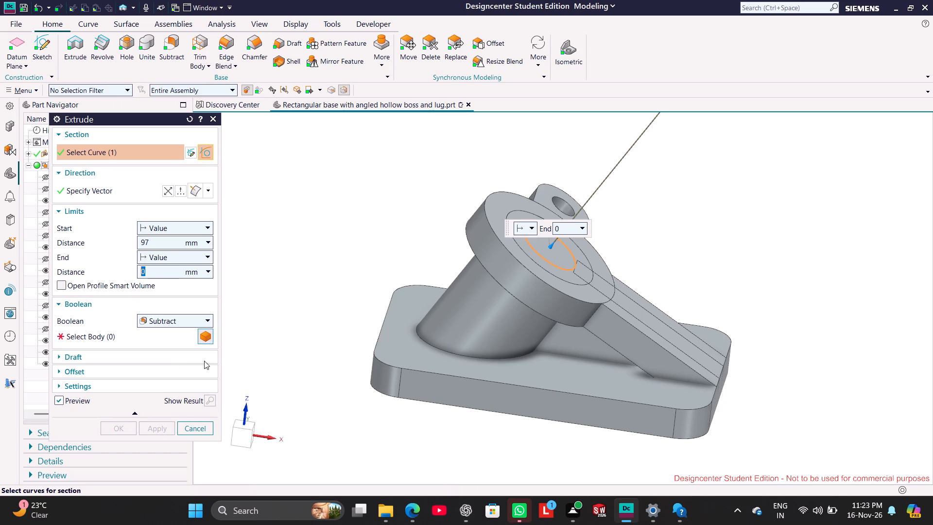
pyautogui.click(170, 193)
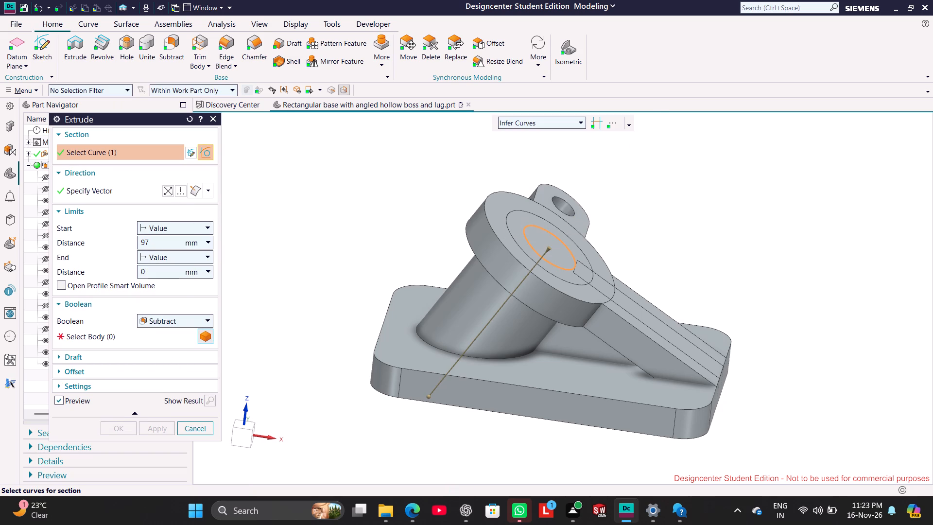
pyautogui.click(506, 271)
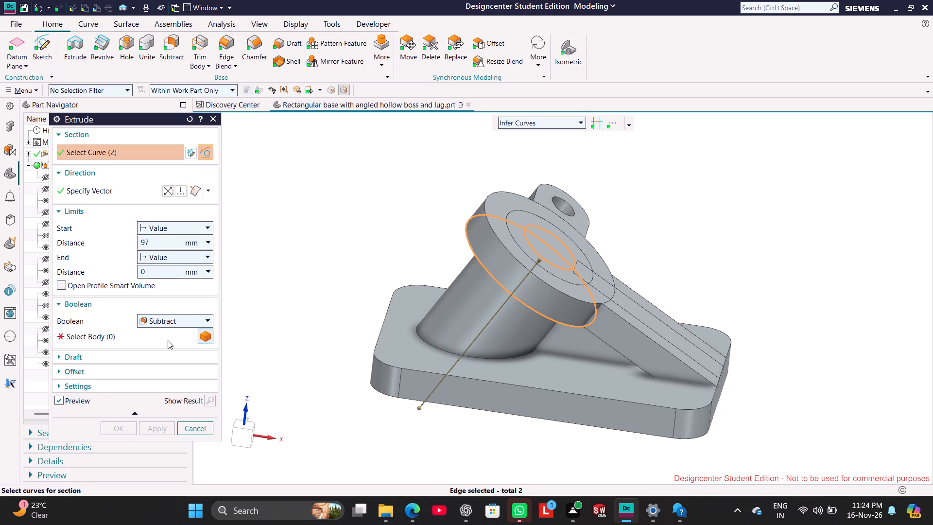
pyautogui.click(121, 343)
pyautogui.click(546, 297)
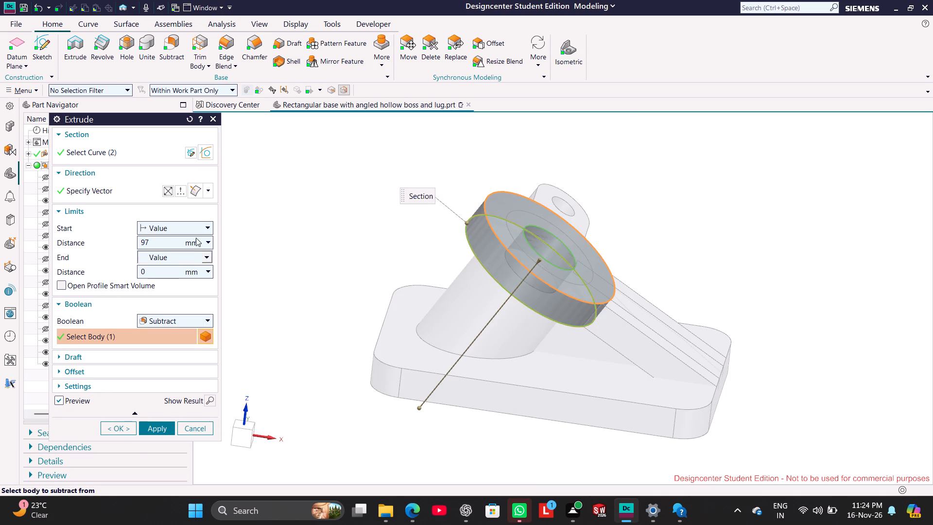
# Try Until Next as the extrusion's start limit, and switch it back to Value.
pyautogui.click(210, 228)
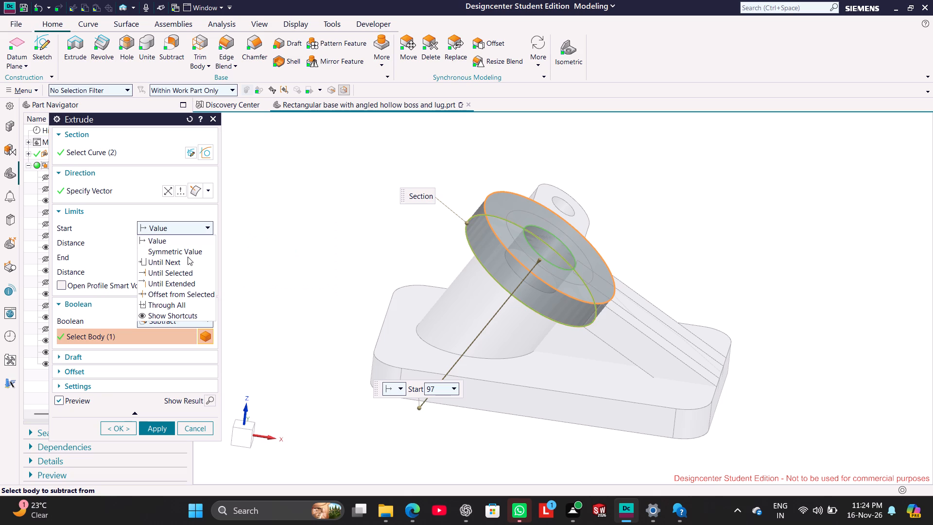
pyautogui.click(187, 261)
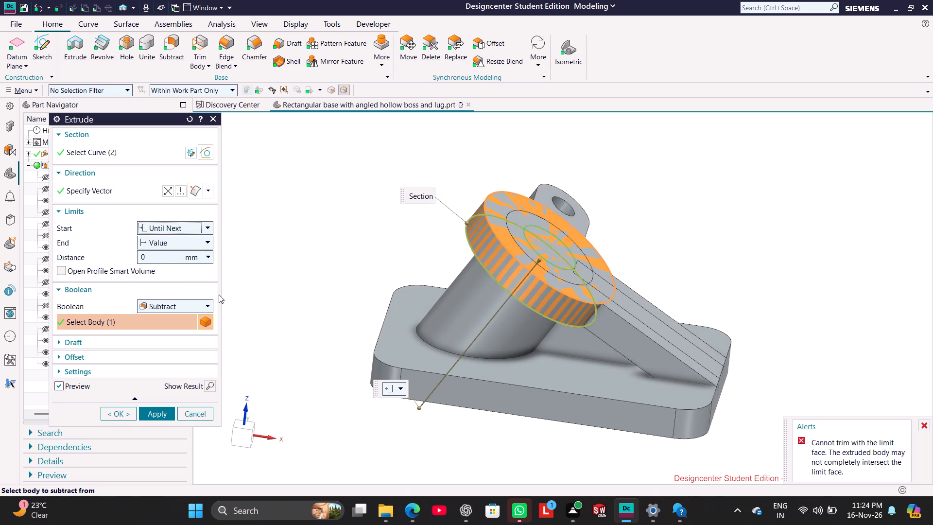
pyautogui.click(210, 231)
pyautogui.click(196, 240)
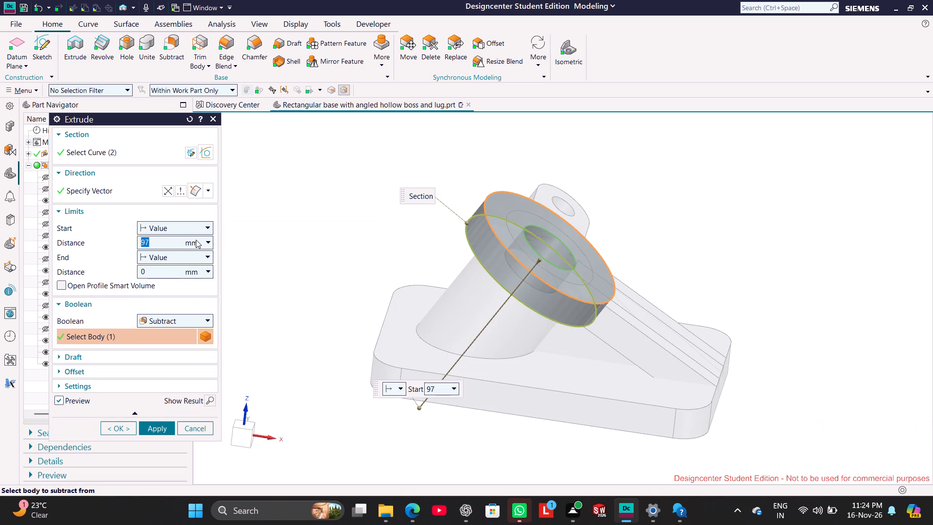
# Set the extrusion's start distance to 25 mm and apply the subtraction to the flange.
pyautogui.moveTo(416, 410); pyautogui.dragTo(520, 323)
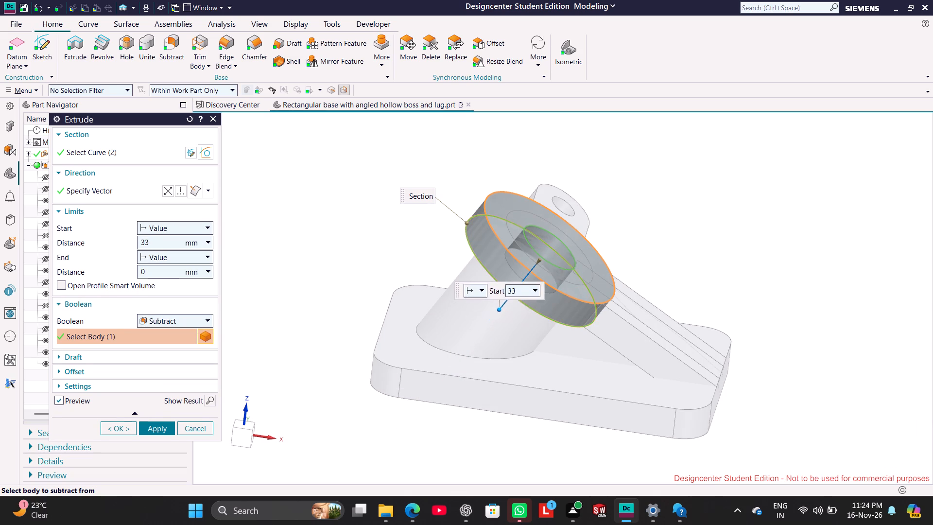
pyautogui.moveTo(520, 323); pyautogui.dragTo(527, 316)
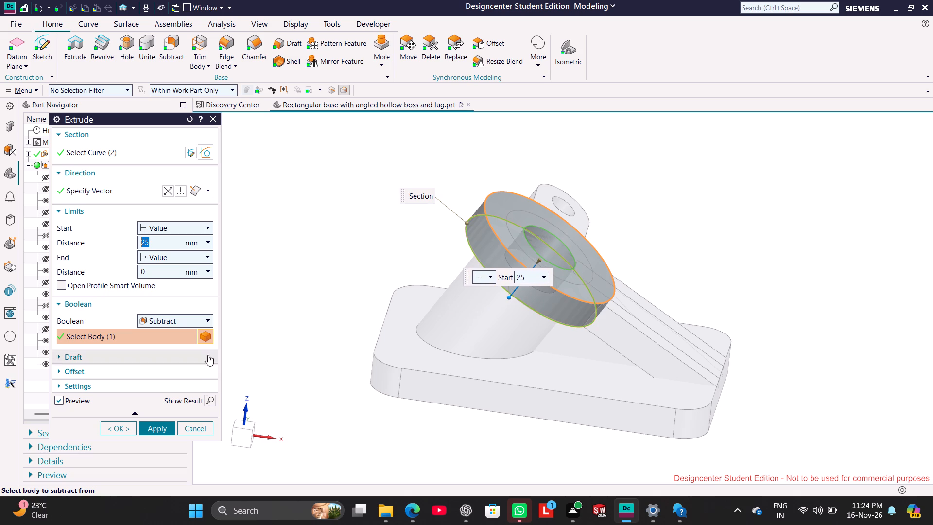
pyautogui.click(152, 425)
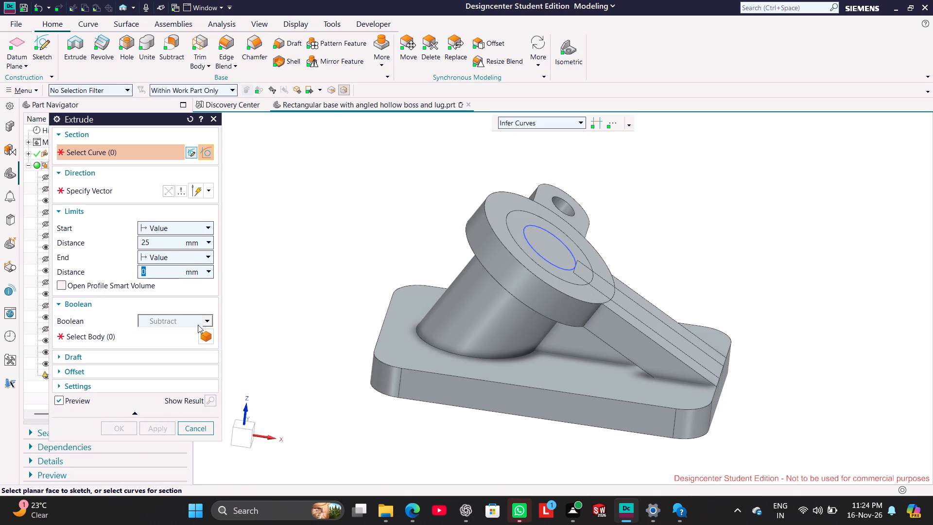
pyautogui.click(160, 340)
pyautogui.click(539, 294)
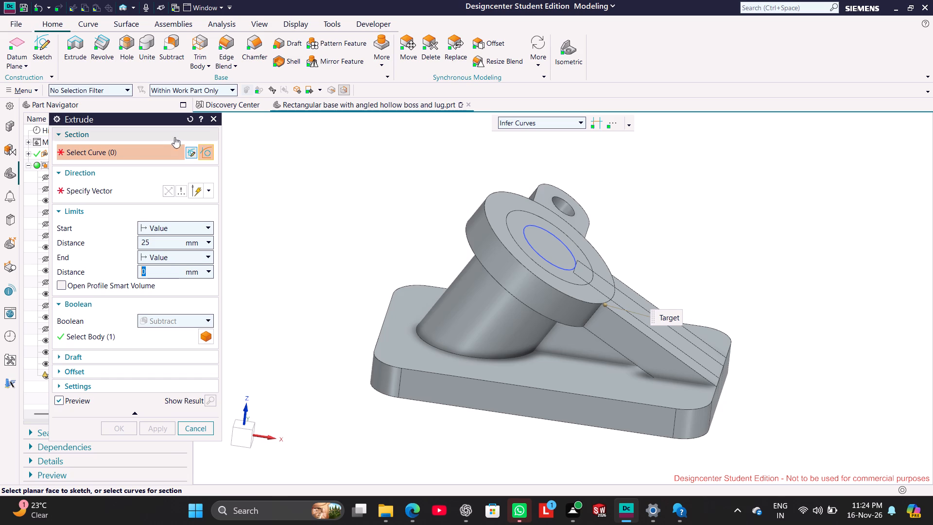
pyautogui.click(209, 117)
# Examine the flange, boss and base from above, below and the side to check the bore cut.
pyautogui.moveTo(401, 233); pyautogui.dragTo(457, 138, button='middle')
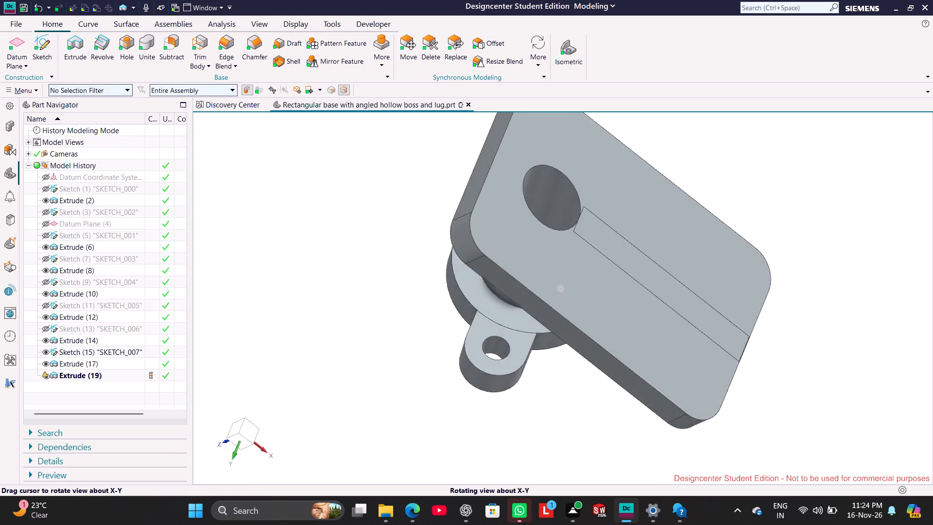
pyautogui.moveTo(457, 138); pyautogui.dragTo(397, 251, button='middle')
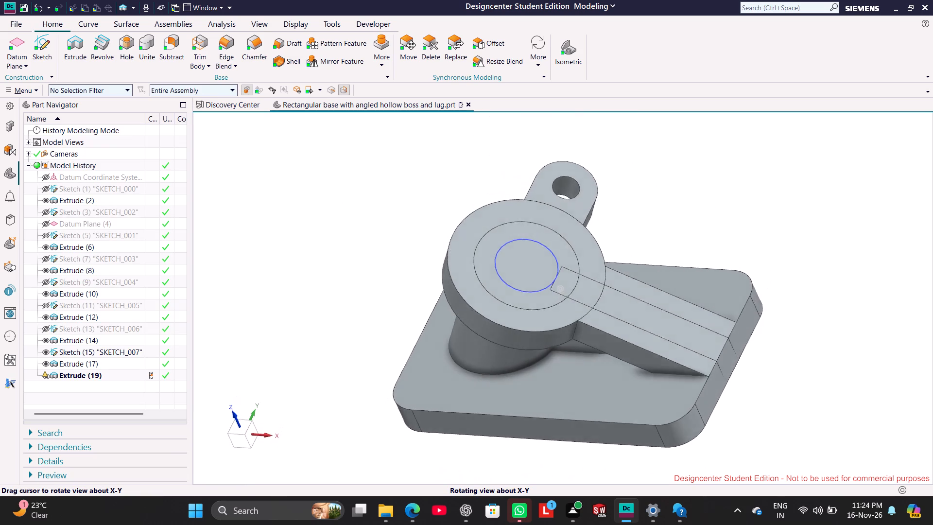
pyautogui.moveTo(397, 251); pyautogui.dragTo(401, 264, button='middle')
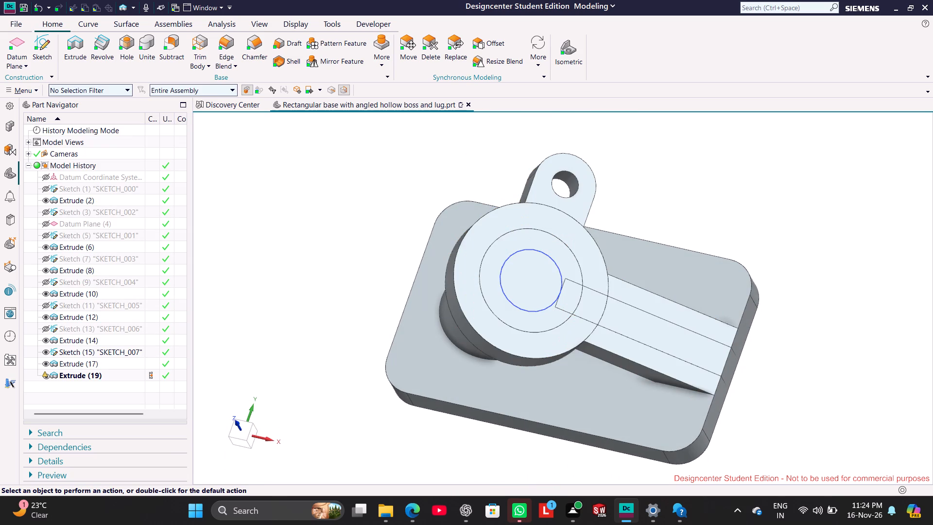
pyautogui.click(305, 290)
pyautogui.scroll(-3, 600, 316)
pyautogui.scroll(4, 589, 324)
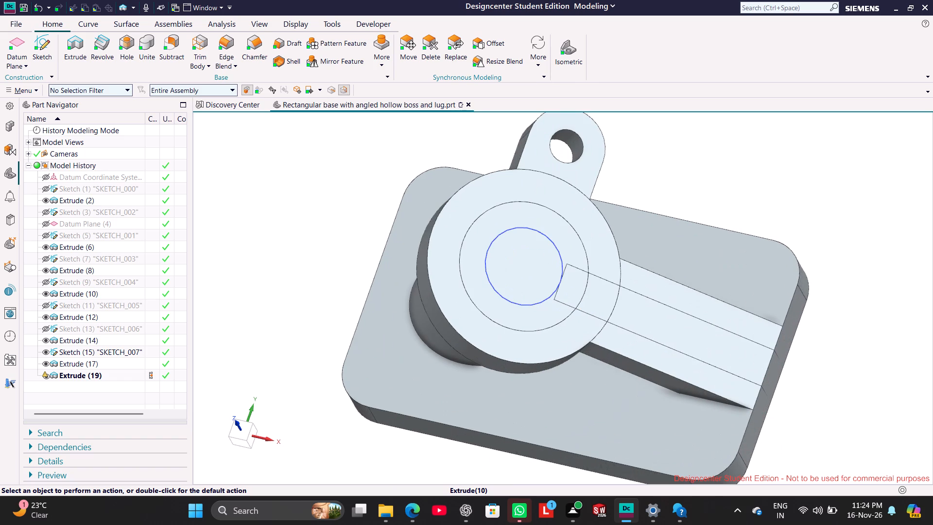
pyautogui.moveTo(413, 462); pyautogui.dragTo(437, 403, button='middle')
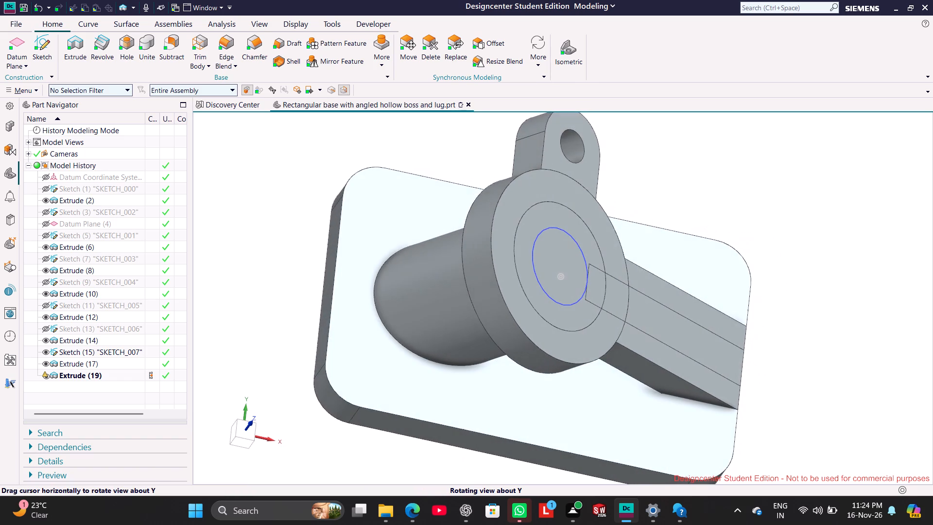
pyautogui.moveTo(437, 403); pyautogui.dragTo(437, 379, button='middle')
pyautogui.moveTo(445, 414); pyautogui.dragTo(450, 376, button='middle')
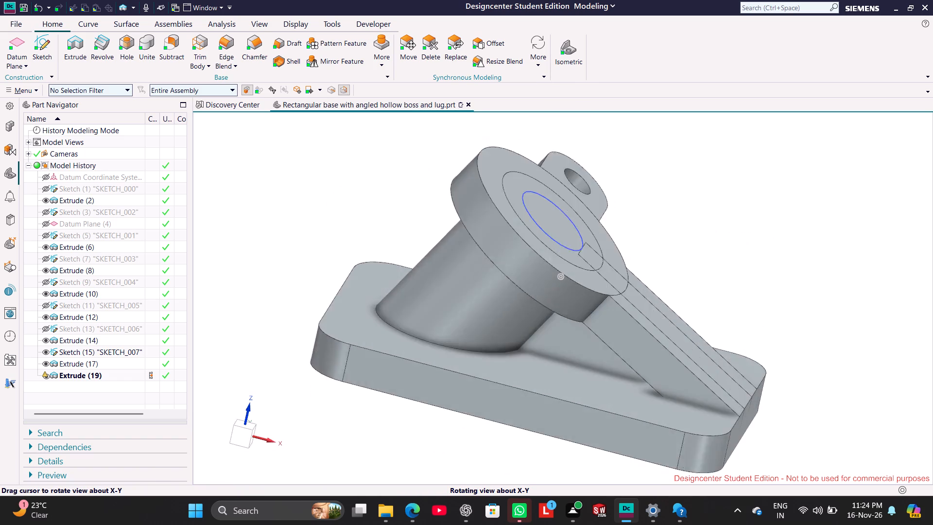
pyautogui.moveTo(450, 376); pyautogui.dragTo(459, 384, button='middle')
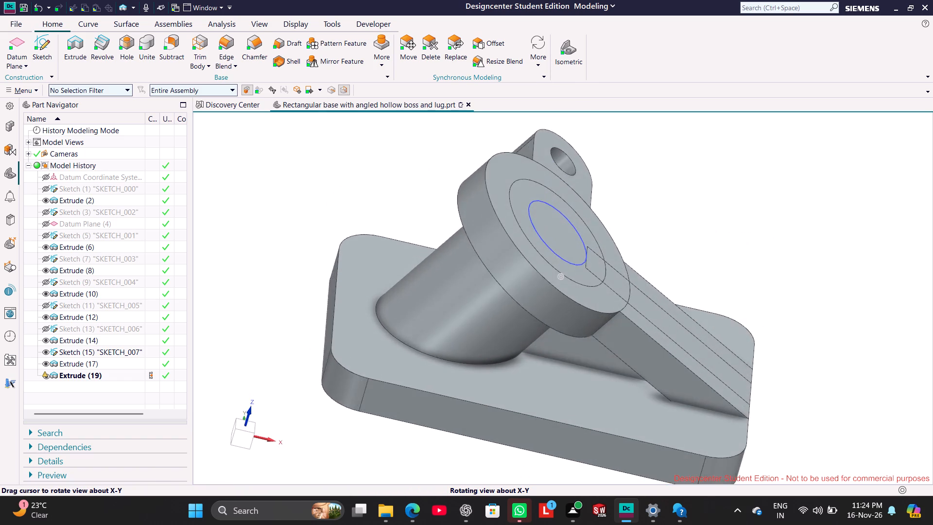
pyautogui.moveTo(459, 384); pyautogui.dragTo(442, 358, button='middle')
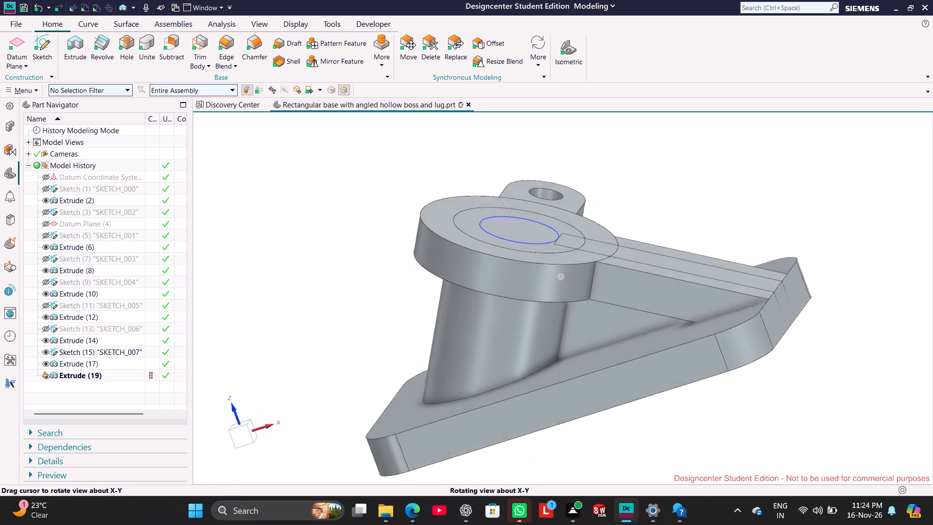
pyautogui.moveTo(442, 358); pyautogui.dragTo(445, 361, button='middle')
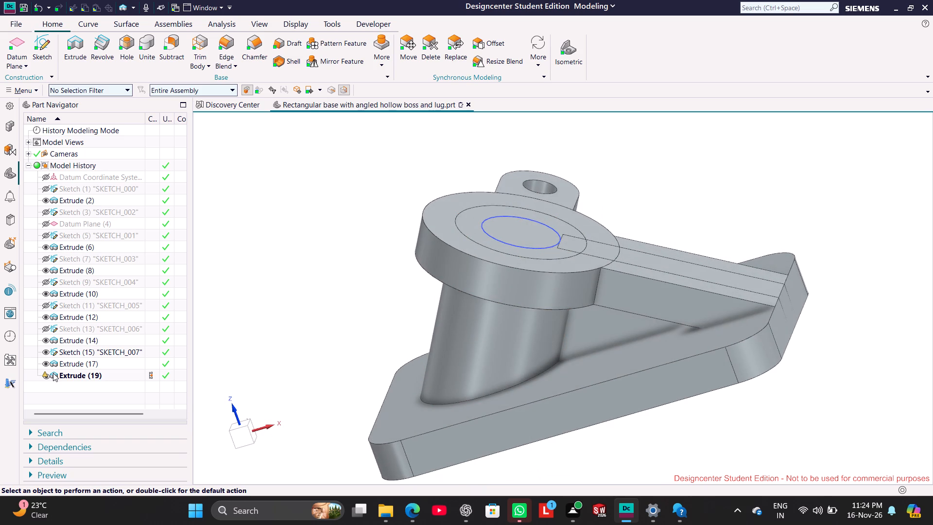
# Hide Extrude (19) in the model history.
pyautogui.click(44, 374)
pyautogui.click(302, 264)
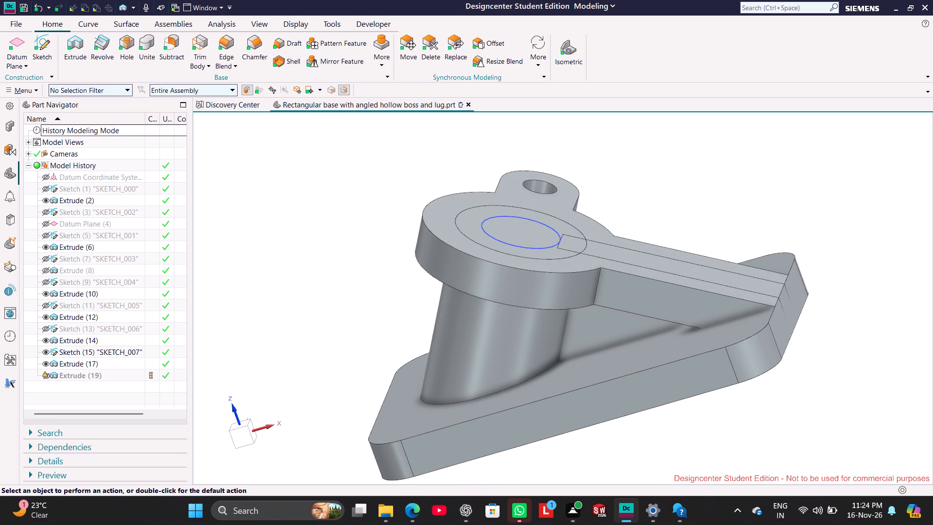
# Examine the flange's sketched circle and the bore through the base from above, from below and in isometric view.
pyautogui.moveTo(355, 322); pyautogui.dragTo(421, 273, button='right')
pyautogui.moveTo(350, 309); pyautogui.dragTo(356, 304, button='middle')
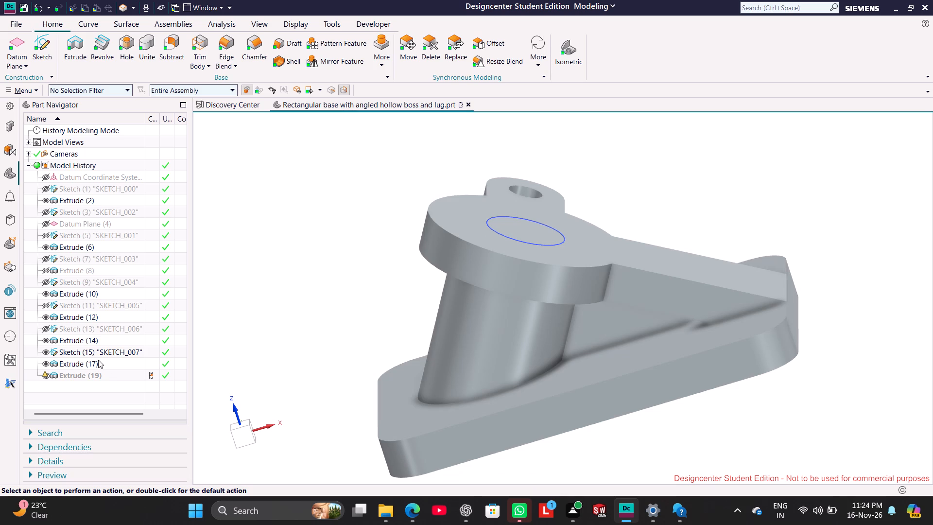
pyautogui.rightClick(102, 351)
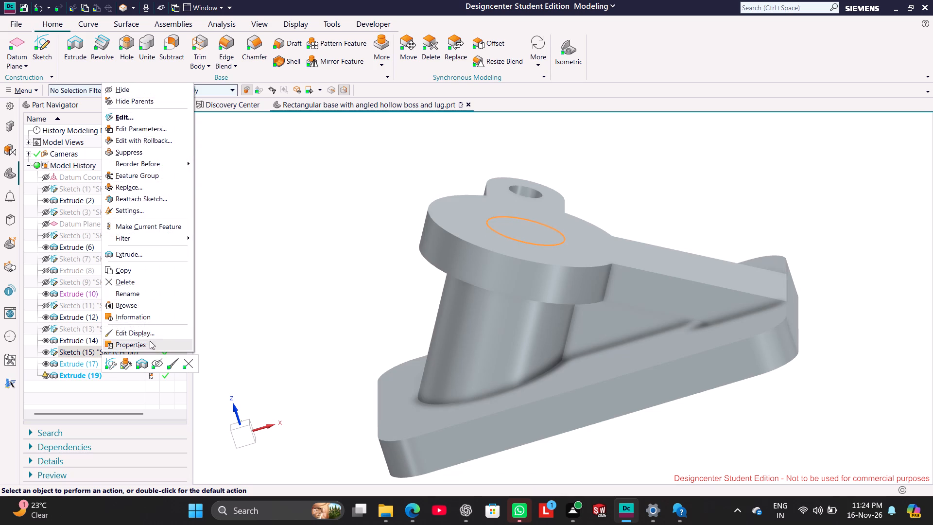
pyautogui.click(311, 293)
pyautogui.moveTo(305, 306); pyautogui.dragTo(466, 189, button='right')
pyautogui.click(575, 51)
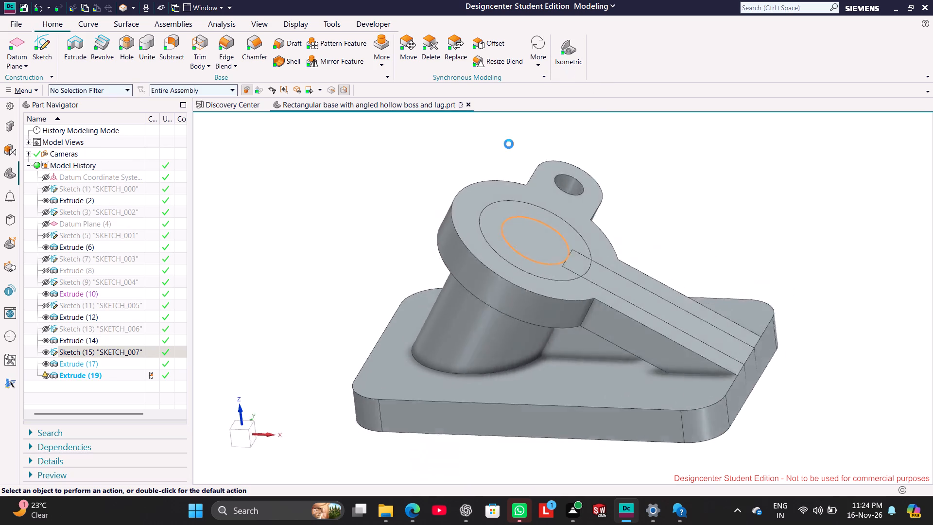
pyautogui.click(302, 212)
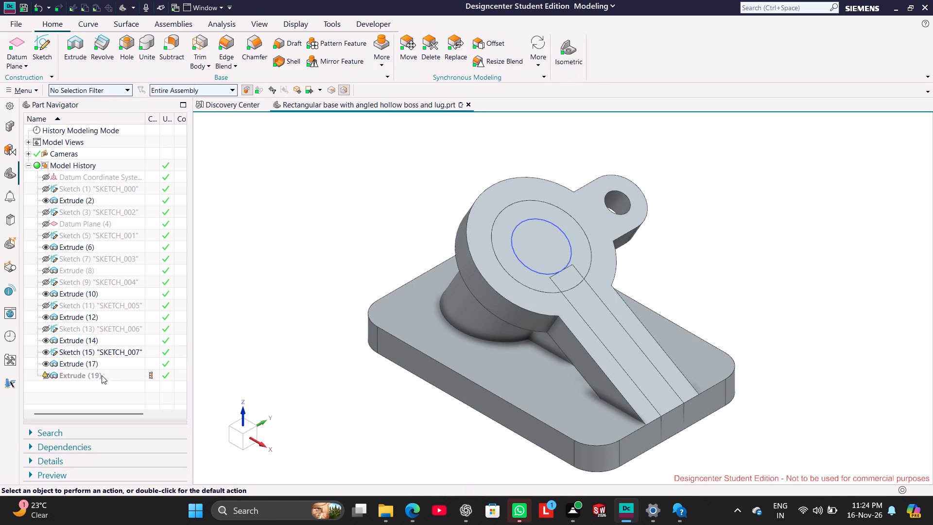
pyautogui.click(105, 379)
pyautogui.click(539, 271)
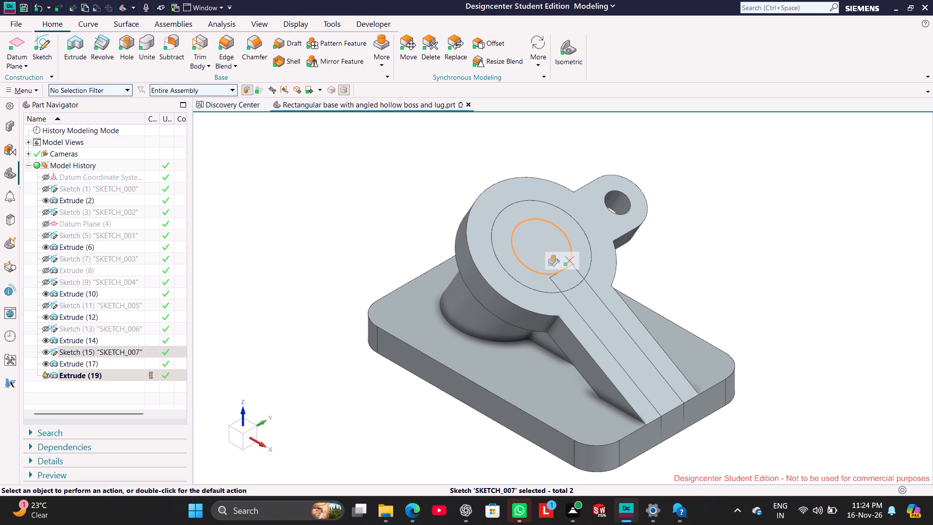
pyautogui.click(258, 260)
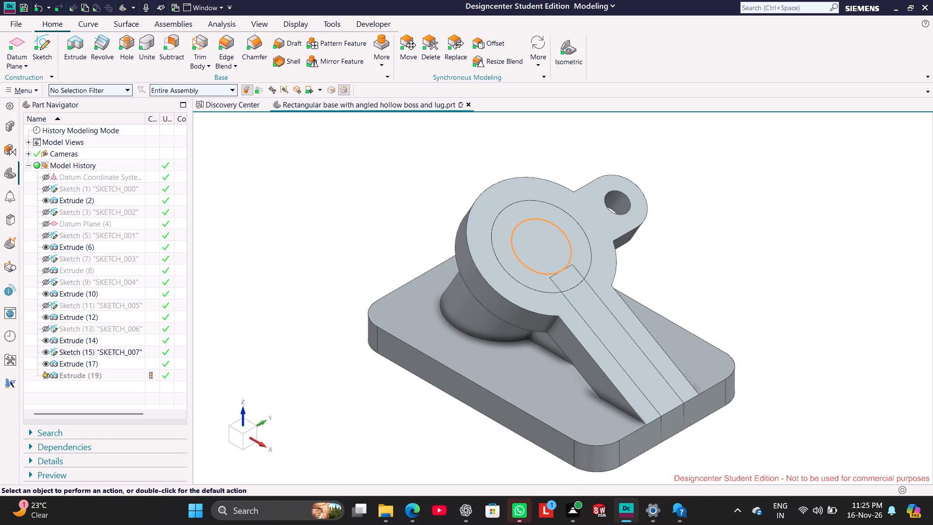
pyautogui.moveTo(296, 279); pyautogui.dragTo(356, 212, button='middle')
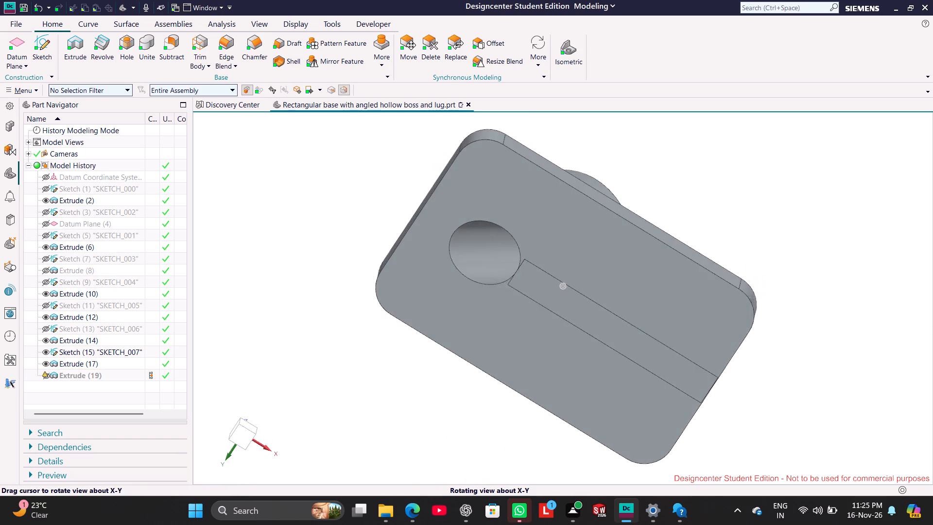
pyautogui.moveTo(356, 212); pyautogui.dragTo(355, 214, button='middle')
pyautogui.click(458, 234)
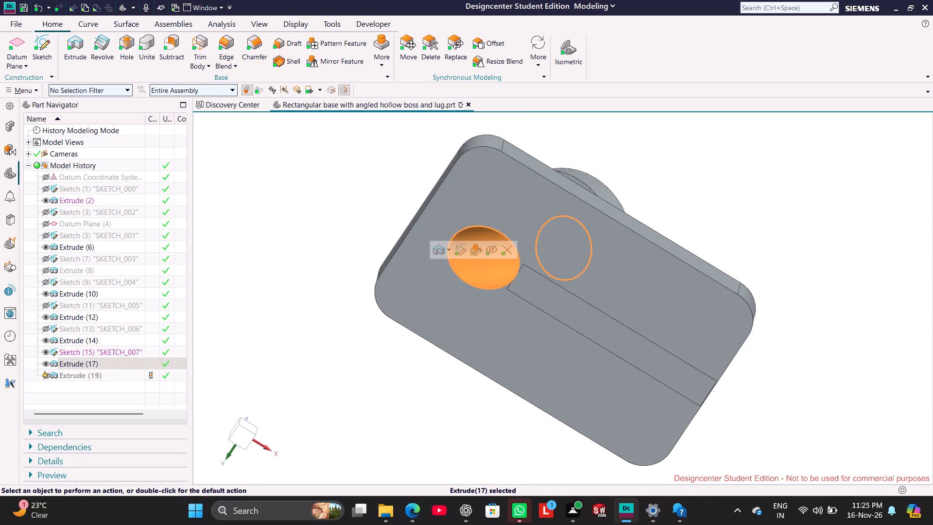
pyautogui.click(296, 235)
pyautogui.moveTo(410, 190); pyautogui.dragTo(333, 218, button='middle')
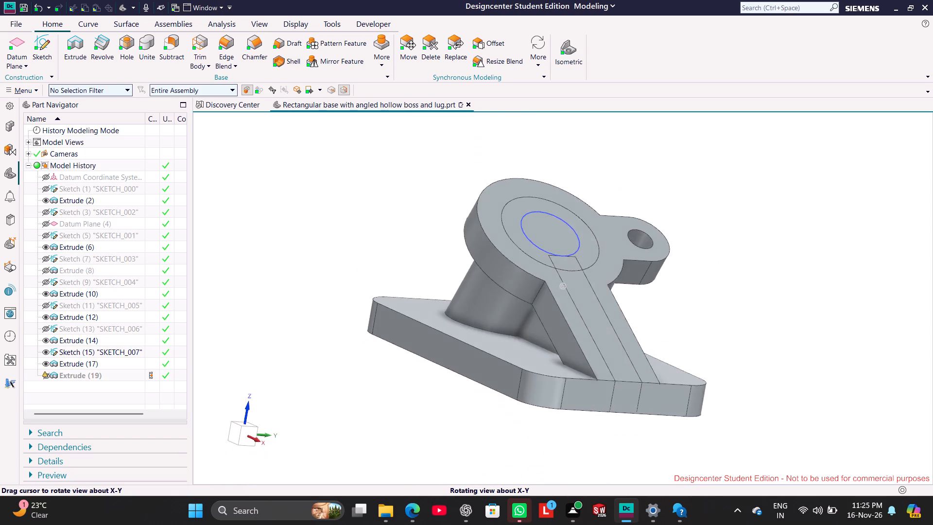
pyautogui.moveTo(333, 218); pyautogui.dragTo(333, 227, button='middle')
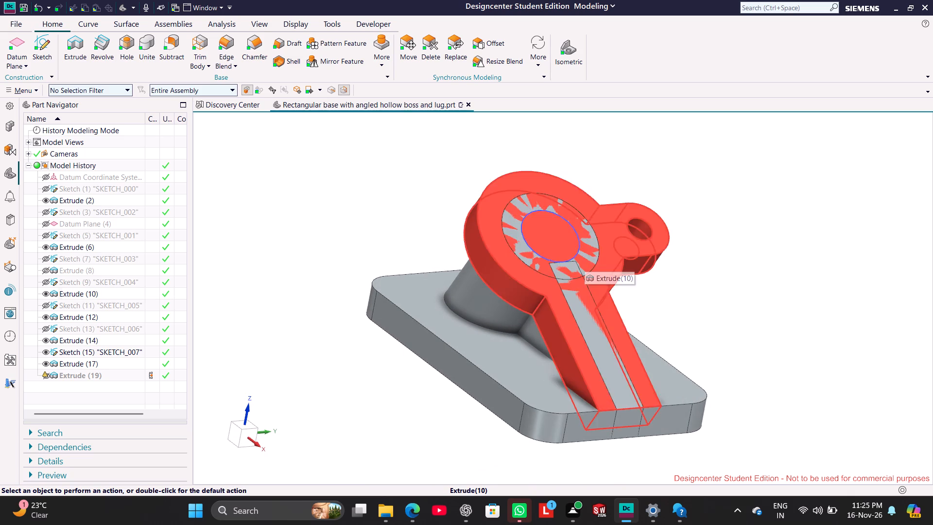
pyautogui.click(297, 203)
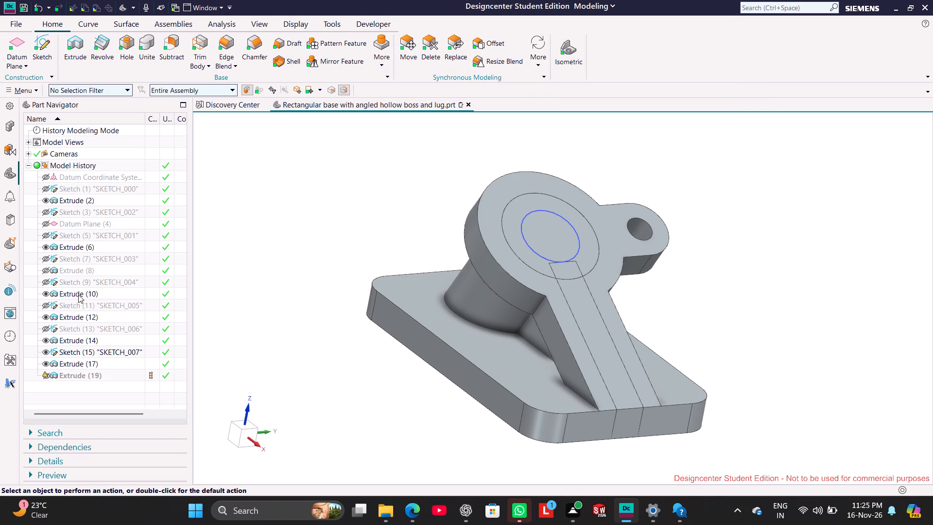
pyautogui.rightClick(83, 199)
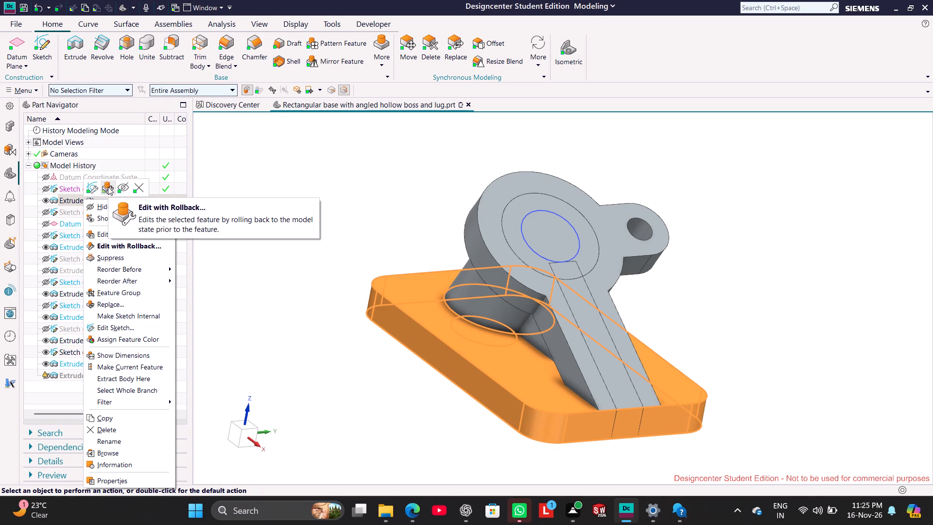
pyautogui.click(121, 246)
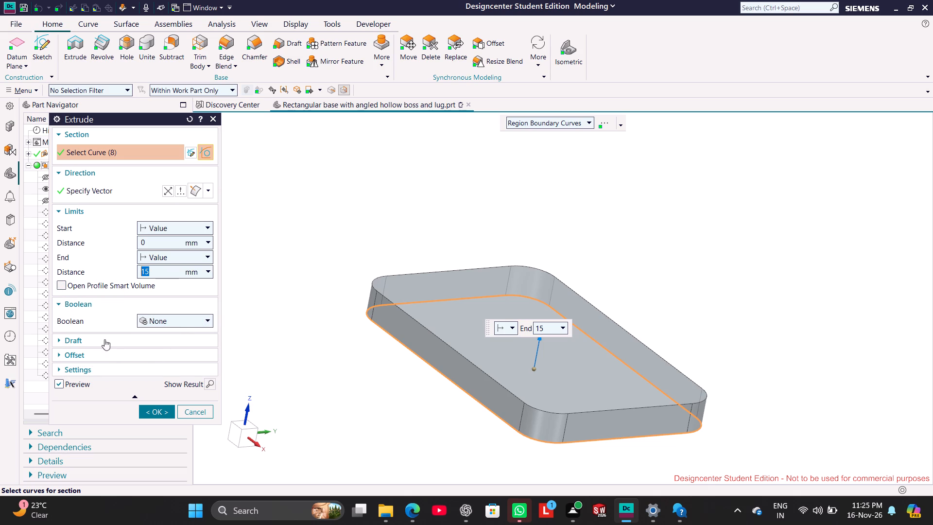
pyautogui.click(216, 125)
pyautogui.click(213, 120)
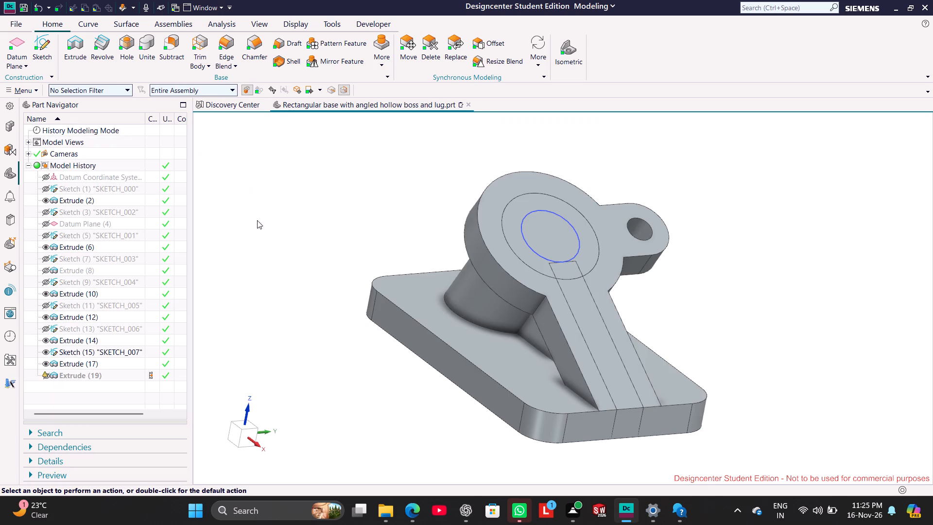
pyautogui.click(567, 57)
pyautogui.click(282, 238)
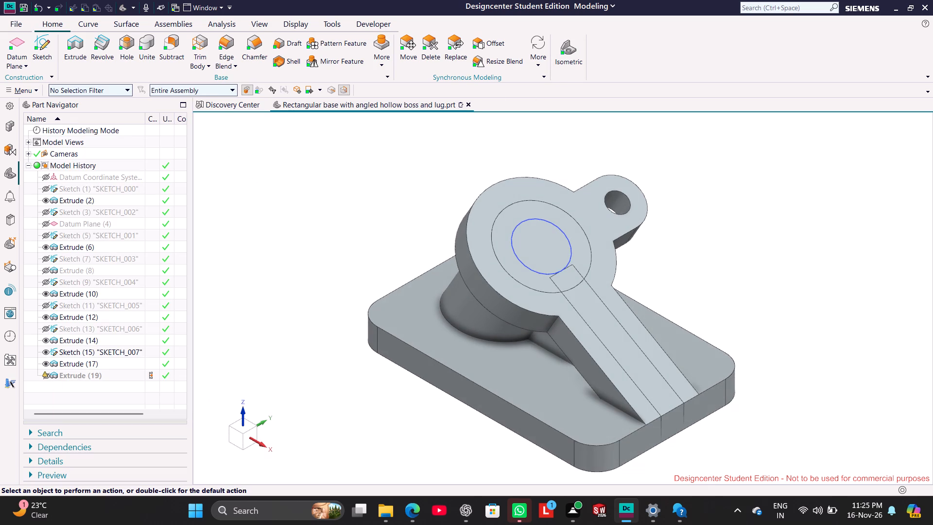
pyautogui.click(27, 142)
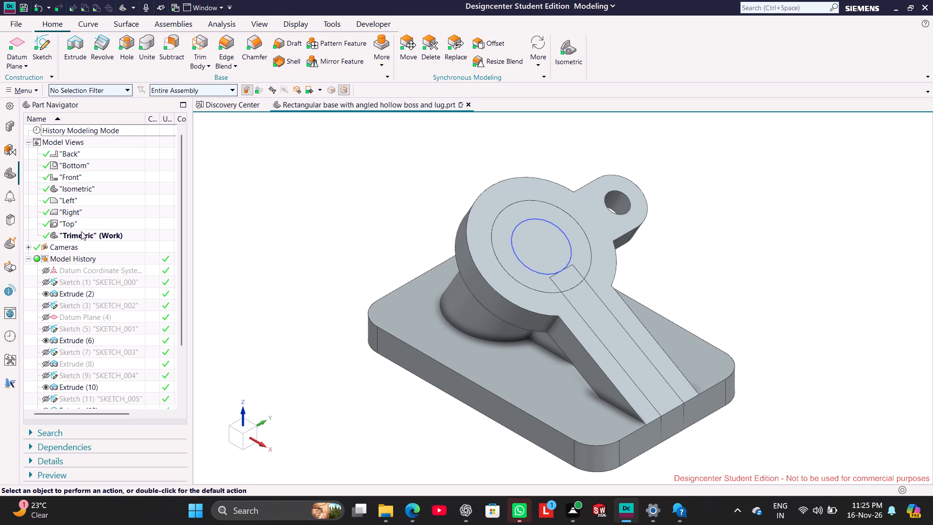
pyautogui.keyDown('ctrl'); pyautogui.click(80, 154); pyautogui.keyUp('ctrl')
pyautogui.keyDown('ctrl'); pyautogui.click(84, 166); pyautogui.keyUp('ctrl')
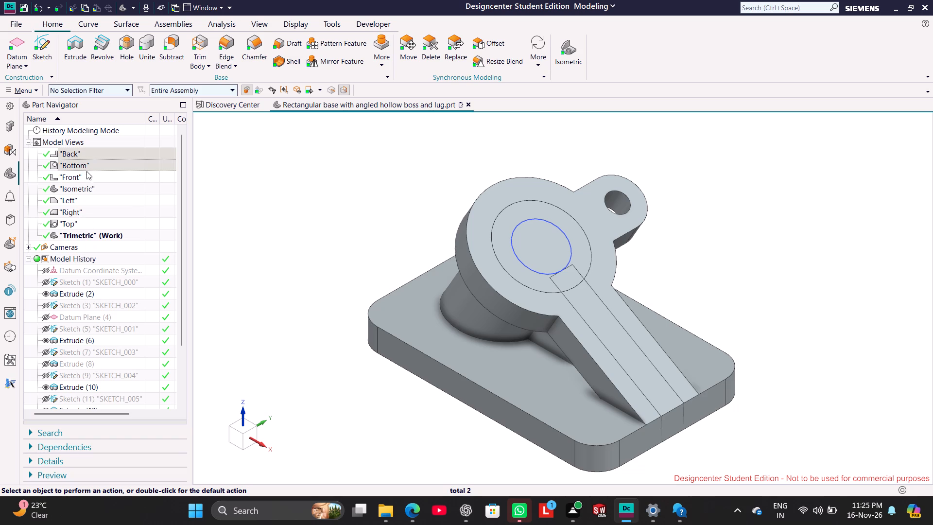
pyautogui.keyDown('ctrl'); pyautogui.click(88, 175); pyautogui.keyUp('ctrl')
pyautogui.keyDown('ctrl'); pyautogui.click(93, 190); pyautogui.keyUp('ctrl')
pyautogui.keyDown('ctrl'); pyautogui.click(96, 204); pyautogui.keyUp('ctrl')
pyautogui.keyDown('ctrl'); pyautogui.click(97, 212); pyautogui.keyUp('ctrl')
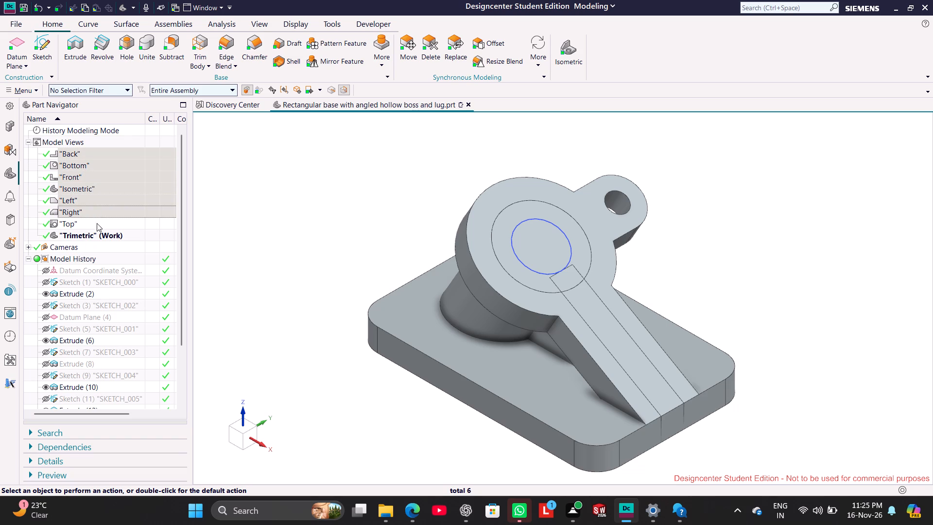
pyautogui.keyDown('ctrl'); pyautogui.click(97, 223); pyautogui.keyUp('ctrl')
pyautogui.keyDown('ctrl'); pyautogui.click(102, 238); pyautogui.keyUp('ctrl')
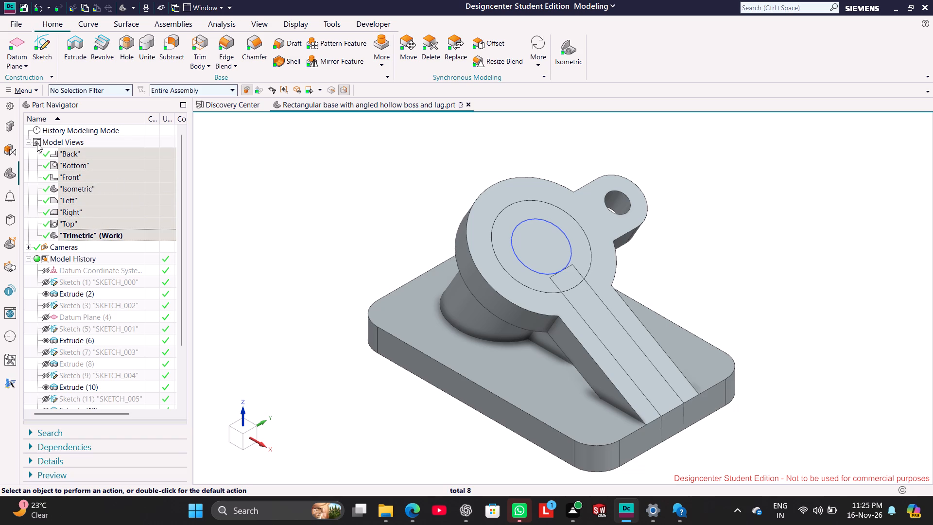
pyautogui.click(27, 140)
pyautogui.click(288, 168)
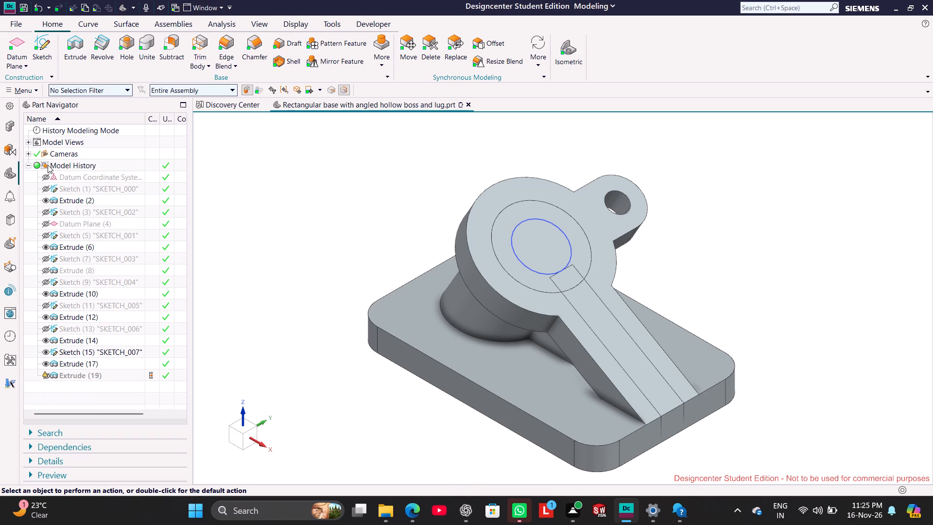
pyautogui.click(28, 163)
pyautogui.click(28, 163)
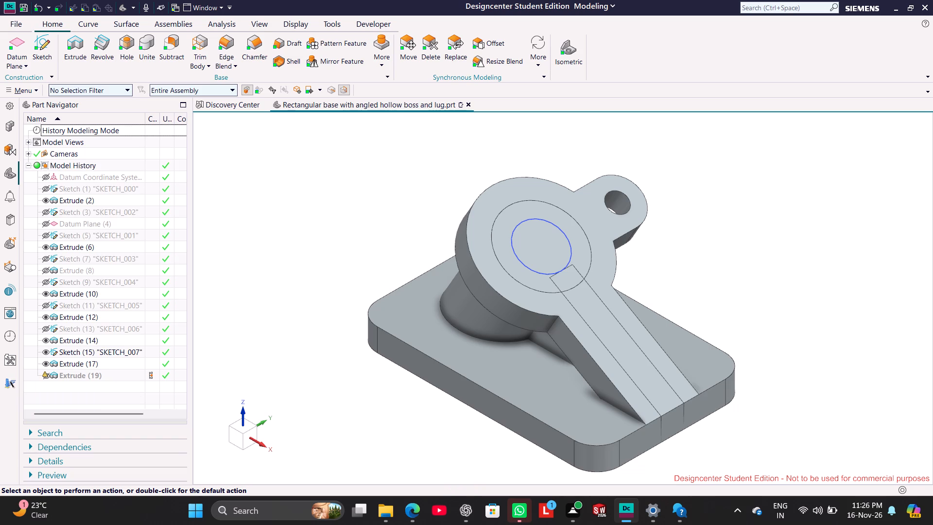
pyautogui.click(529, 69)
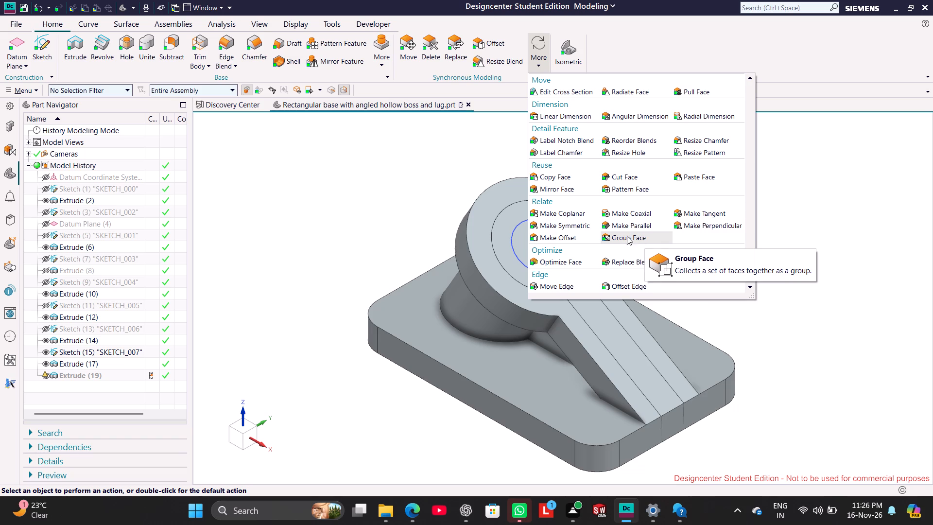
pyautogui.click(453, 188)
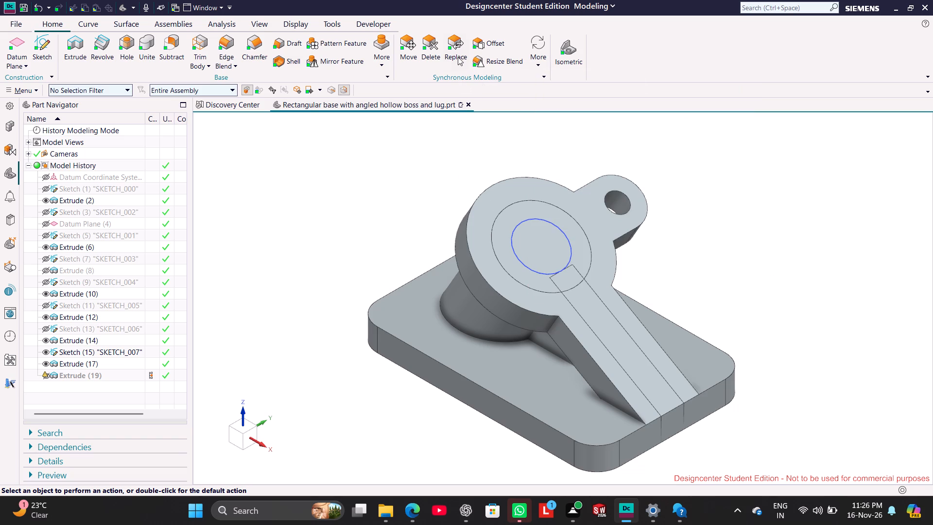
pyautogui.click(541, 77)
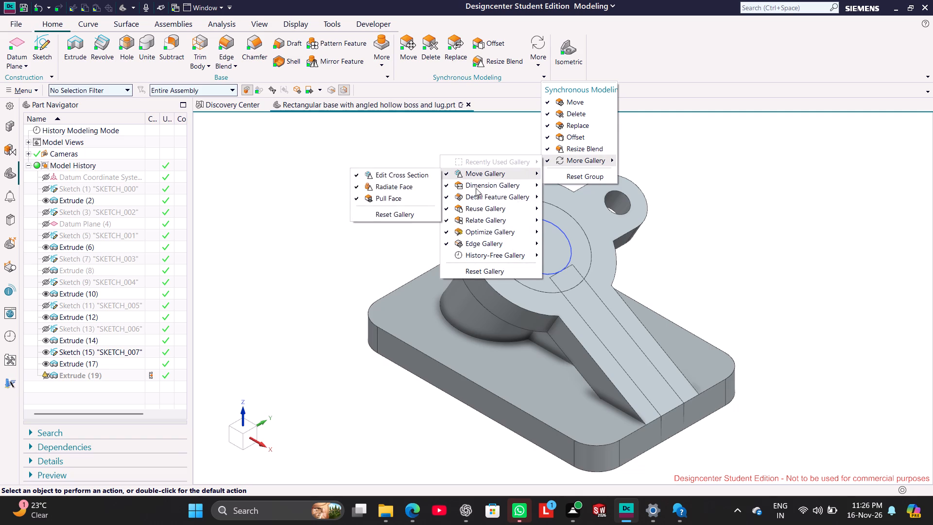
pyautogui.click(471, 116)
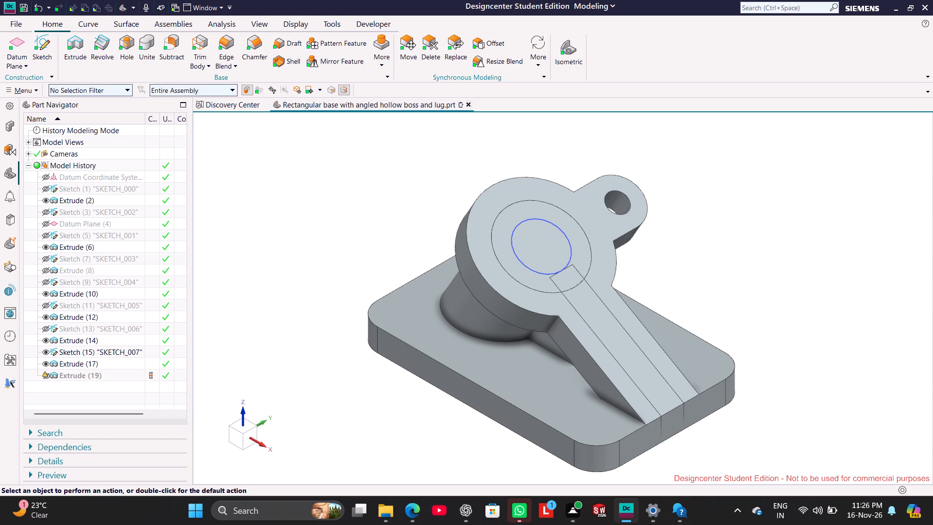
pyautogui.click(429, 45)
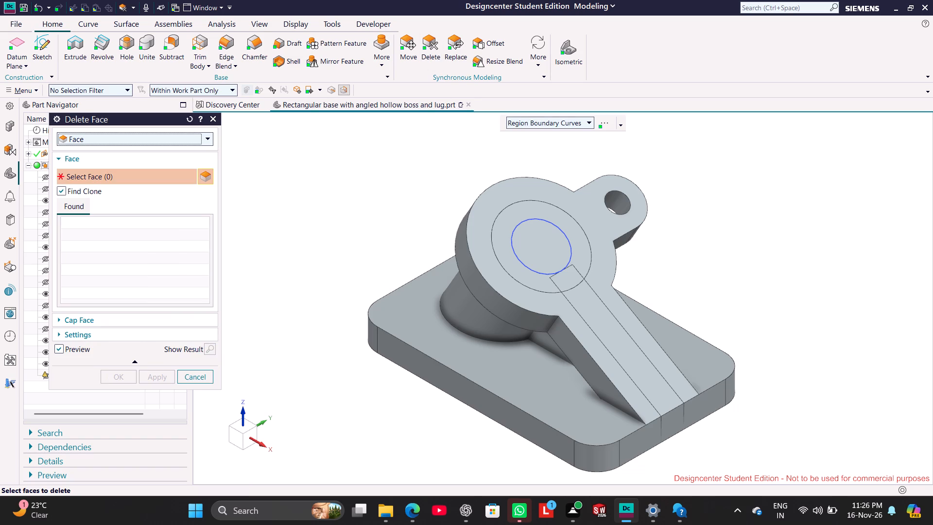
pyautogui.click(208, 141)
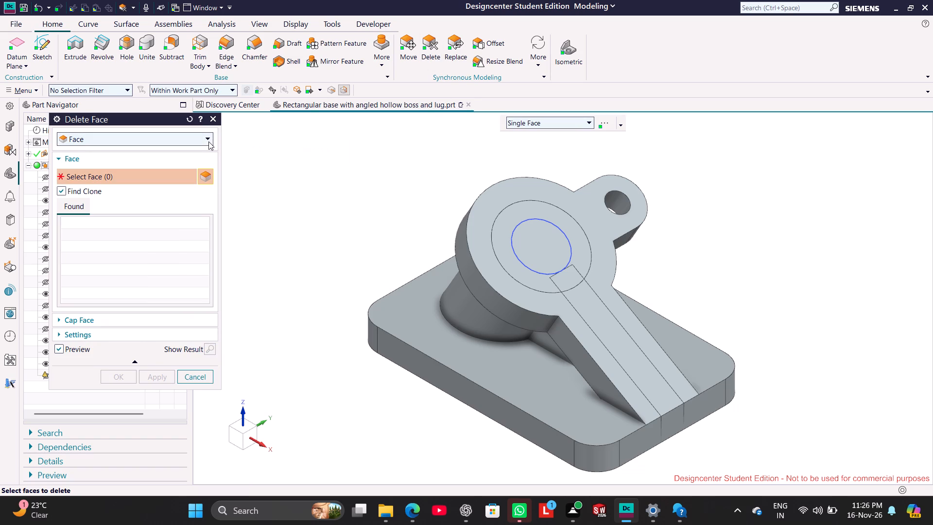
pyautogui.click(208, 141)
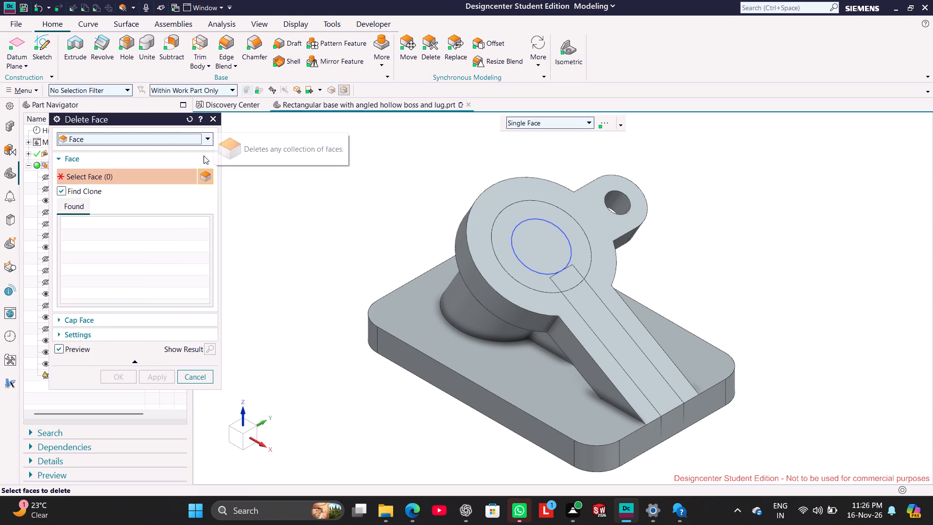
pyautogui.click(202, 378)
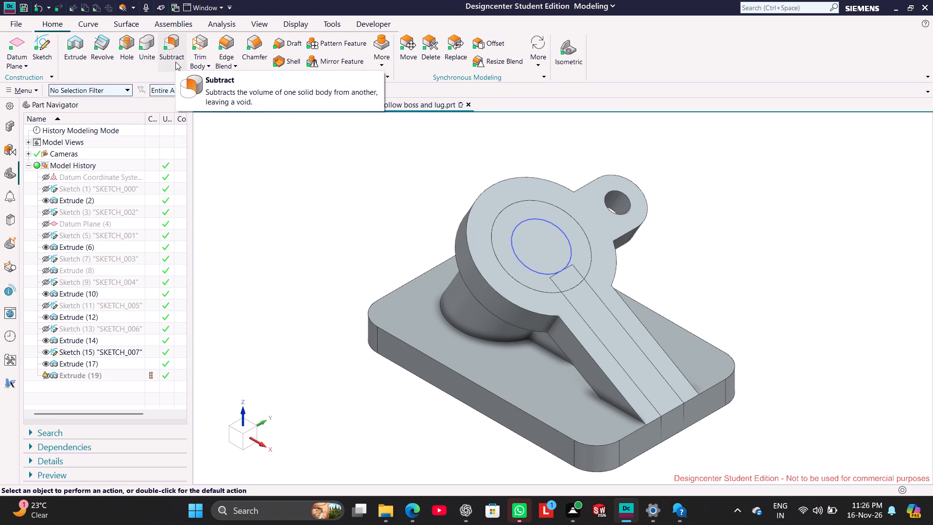
# Unite the flange-and-lug body as target with the central rib body and the base-and-boss body as tools.
pyautogui.click(151, 50)
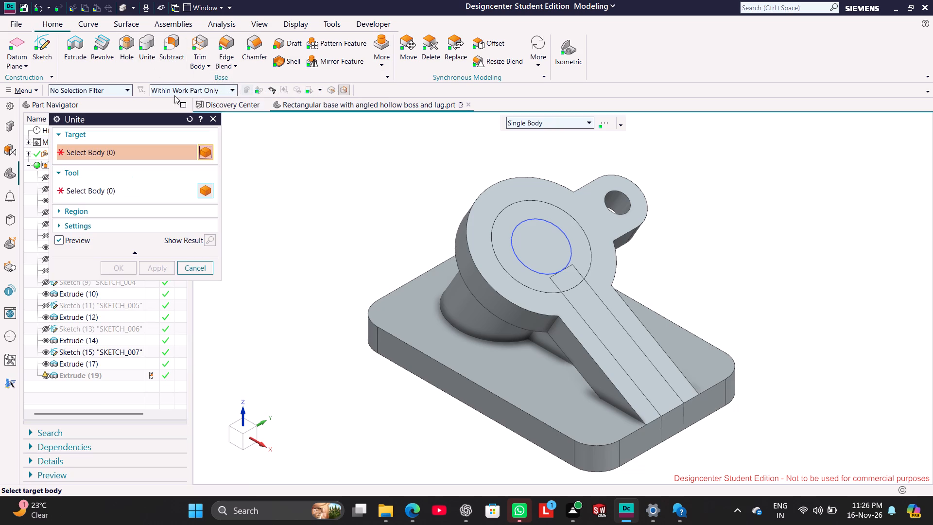
pyautogui.click(489, 262)
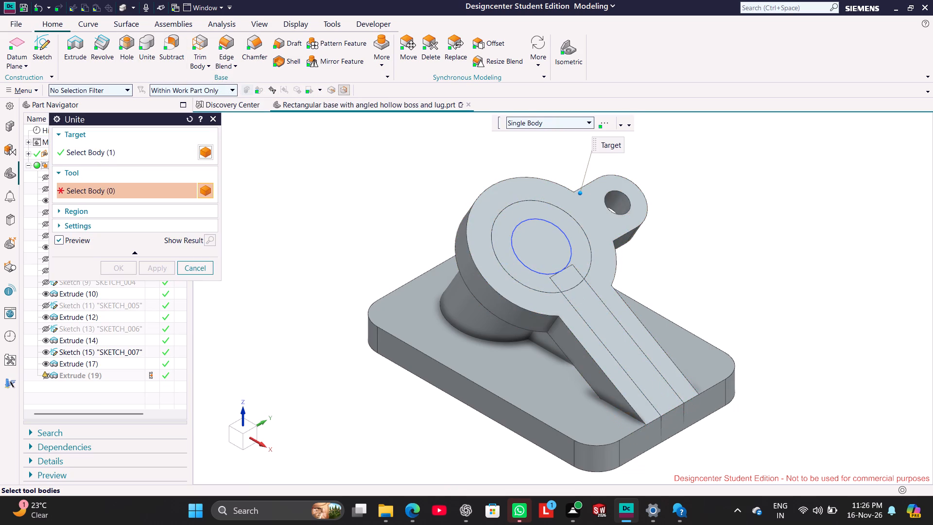
pyautogui.click(584, 304)
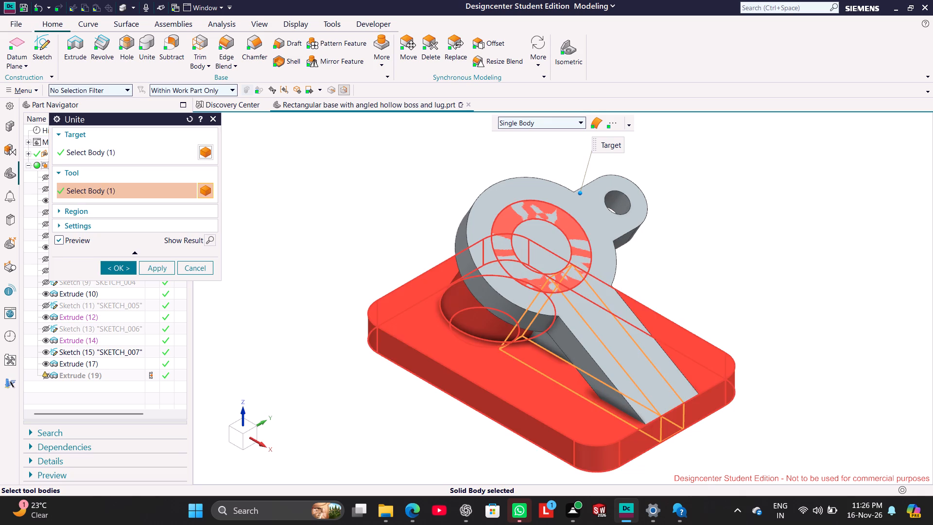
pyautogui.click(551, 266)
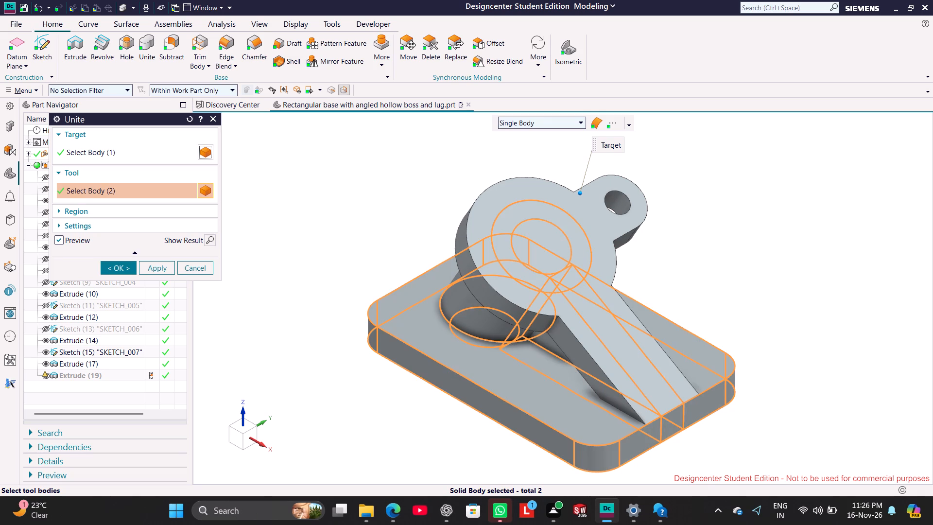
pyautogui.click(156, 269)
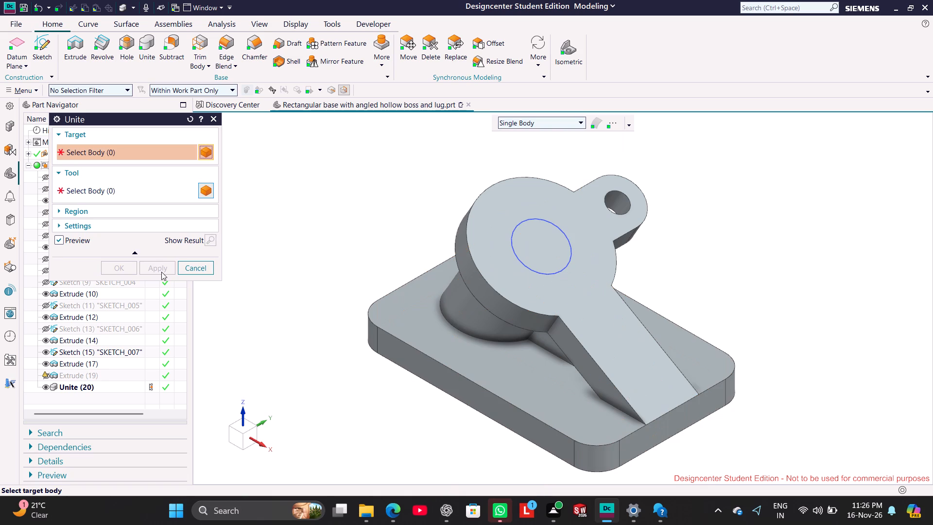
# Leave the Unite command and examine the united model from above, the side and an angled view.
pyautogui.click(205, 270)
pyautogui.click(329, 224)
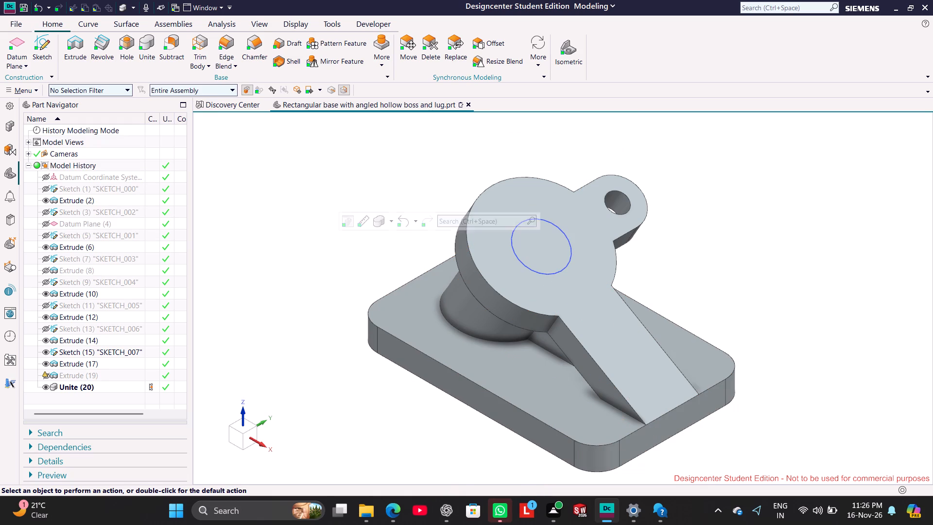
pyautogui.moveTo(345, 257); pyautogui.dragTo(353, 278, button='middle')
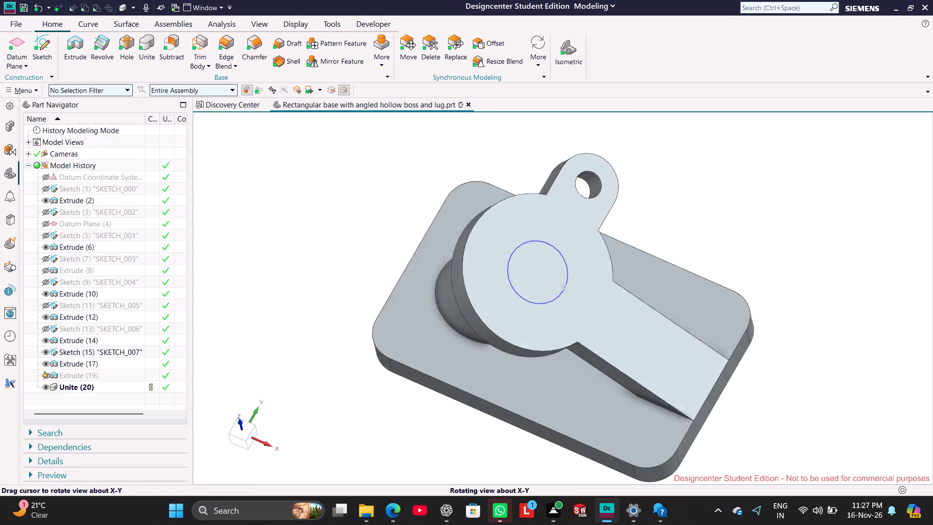
pyautogui.moveTo(353, 278); pyautogui.dragTo(339, 245, button='middle')
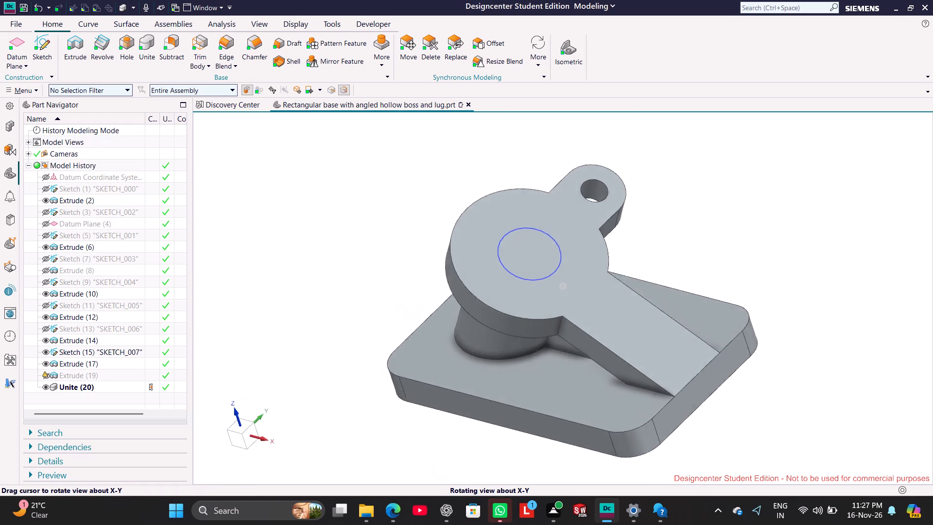
pyautogui.moveTo(339, 245); pyautogui.dragTo(339, 251, button='middle')
pyautogui.moveTo(306, 280); pyautogui.dragTo(378, 231, button='right')
pyautogui.moveTo(343, 267); pyautogui.dragTo(366, 230, button='middle')
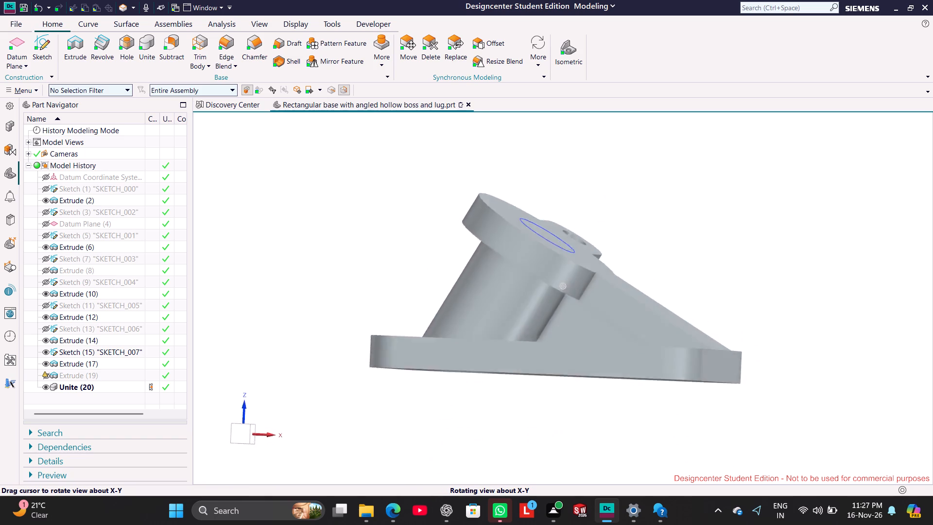
pyautogui.moveTo(366, 230); pyautogui.dragTo(358, 241, button='middle')
pyautogui.moveTo(334, 263); pyautogui.dragTo(420, 193, button='right')
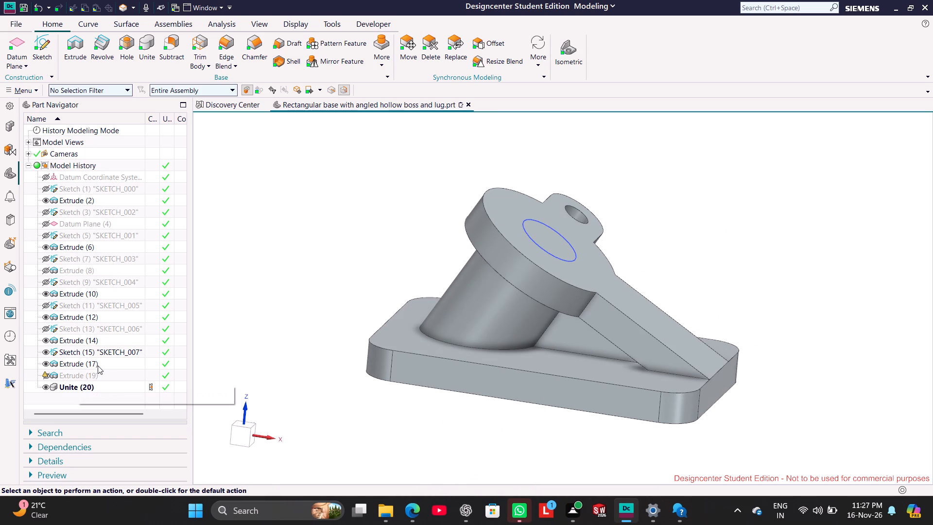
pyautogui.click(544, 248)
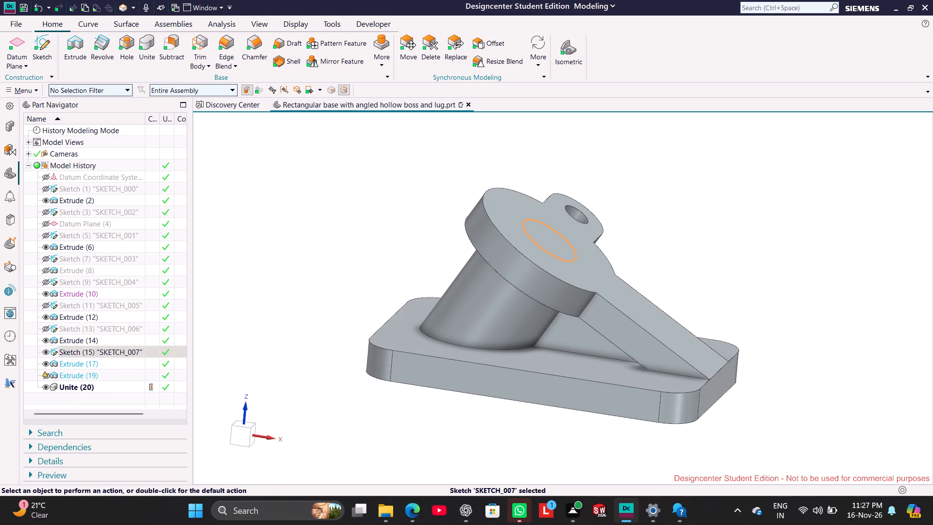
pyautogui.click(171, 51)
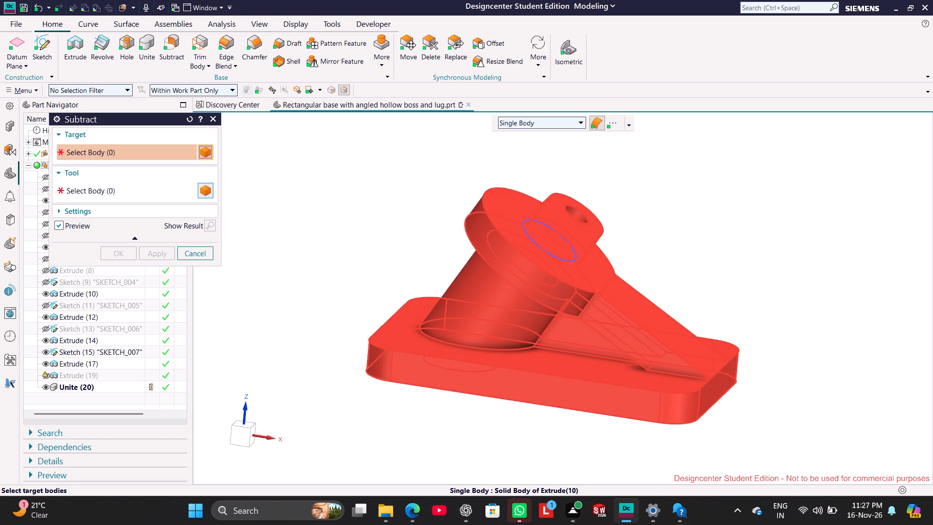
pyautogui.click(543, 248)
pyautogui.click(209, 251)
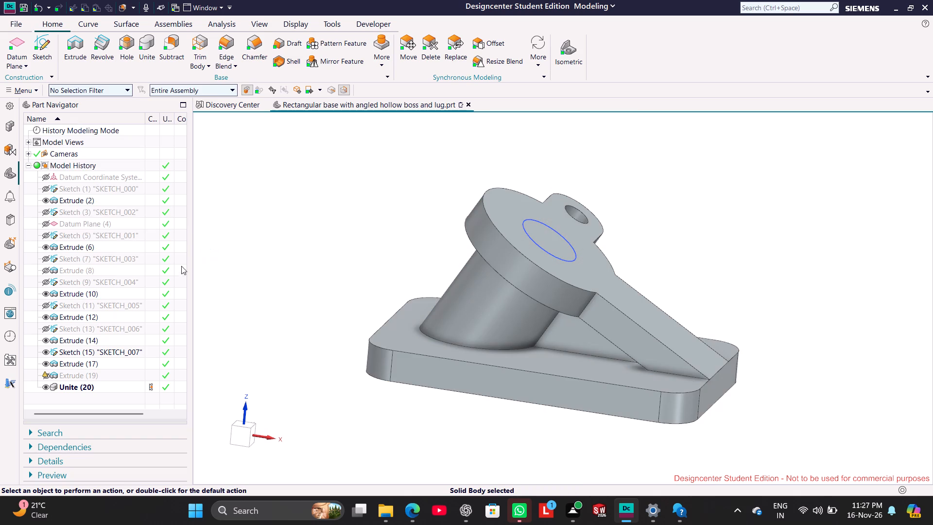
# Extrude the circle of Sketch (15) from 25 mm to 0 mm in the reversed direction, subtracting it from the united body.
pyautogui.rightClick(94, 350)
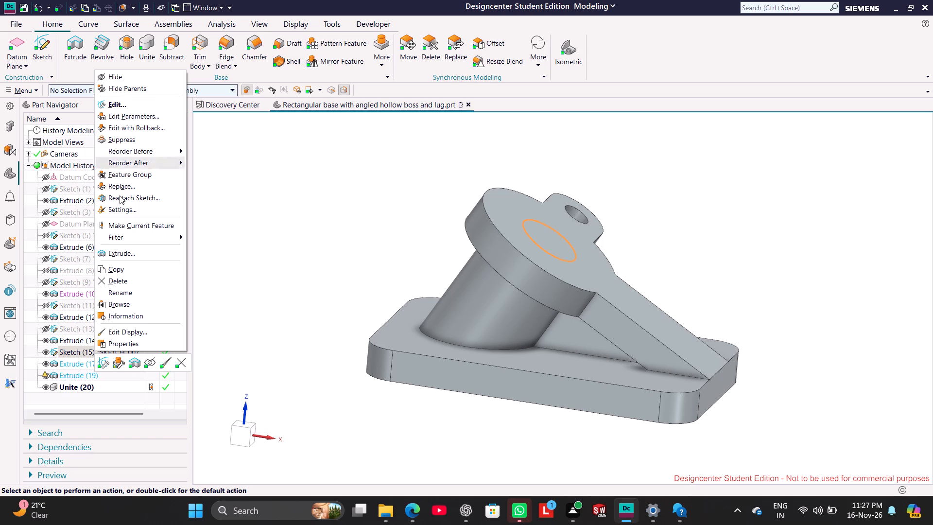
pyautogui.click(271, 291)
pyautogui.rightClick(114, 351)
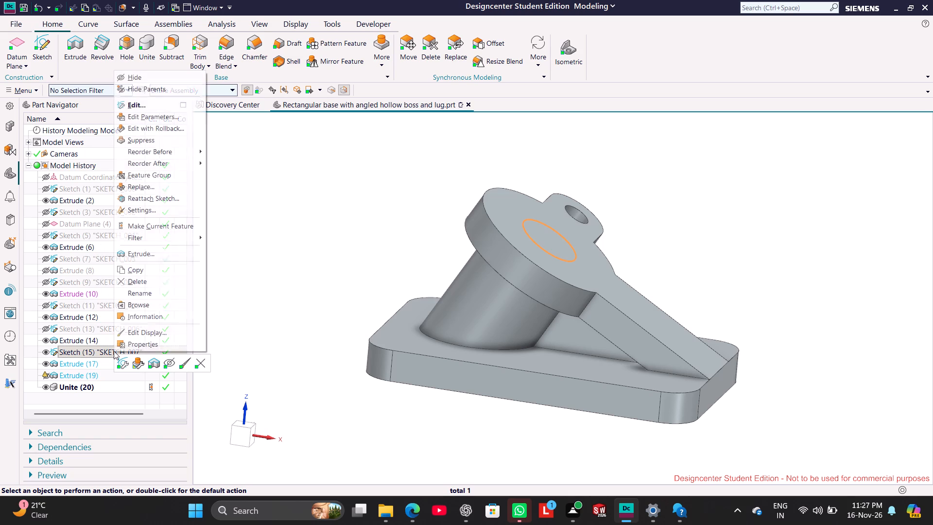
pyautogui.click(155, 362)
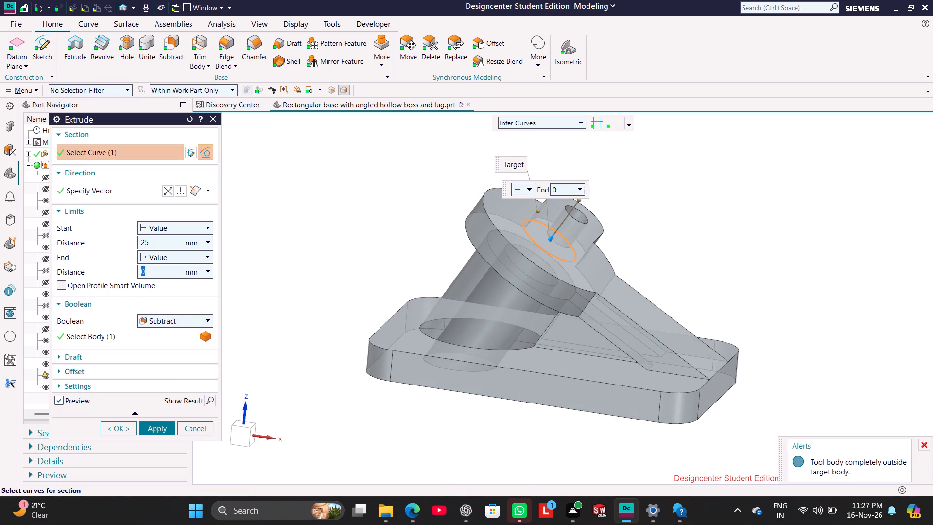
pyautogui.moveTo(328, 254); pyautogui.dragTo(310, 250, button='middle')
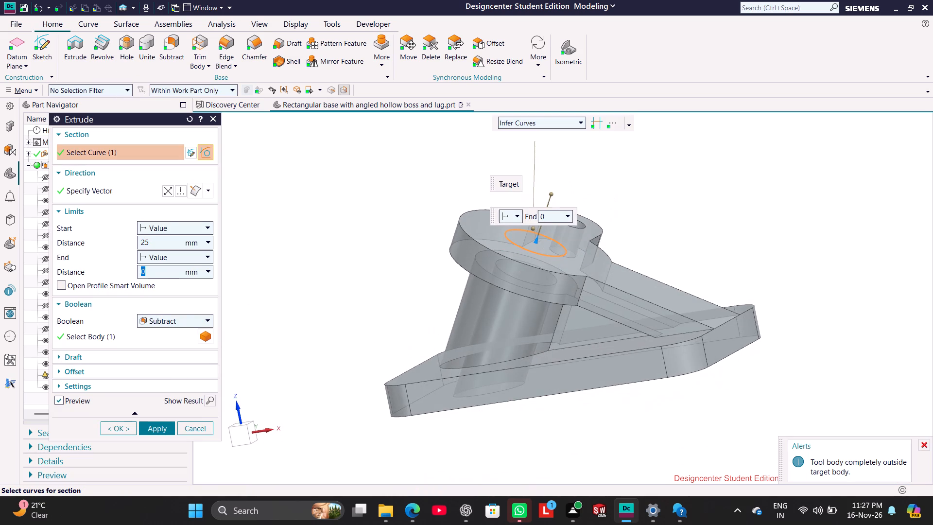
pyautogui.click(170, 193)
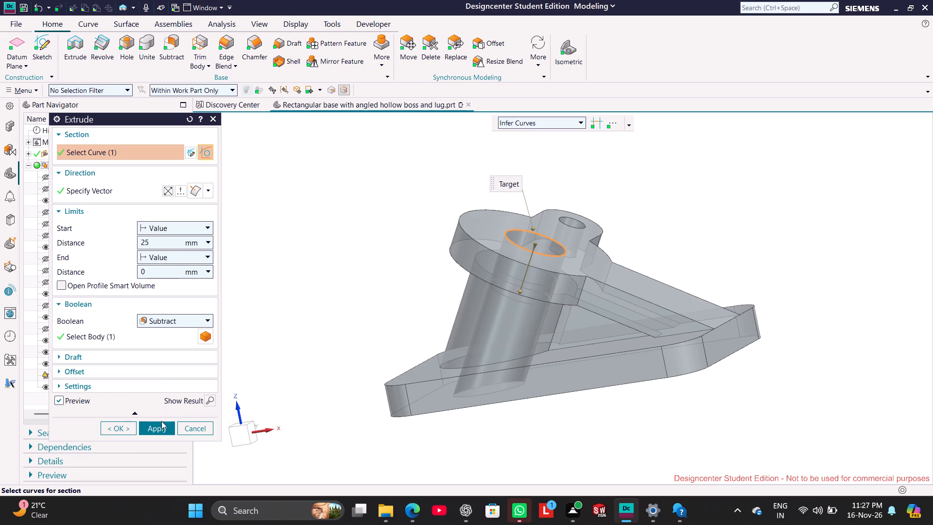
pyautogui.click(160, 426)
pyautogui.click(193, 430)
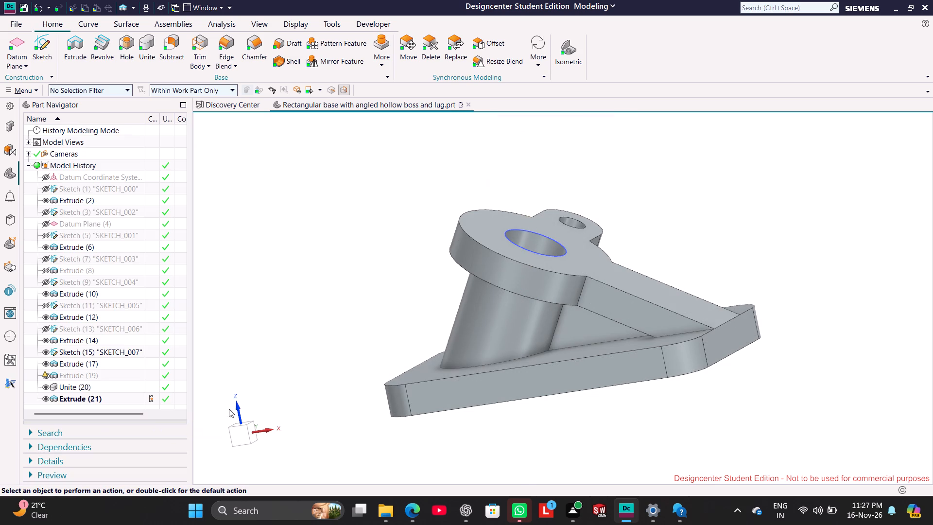
# Hide Sketch (15), the bore circle on the flange face, in the model history.
pyautogui.moveTo(352, 341); pyautogui.dragTo(410, 279, button='middle')
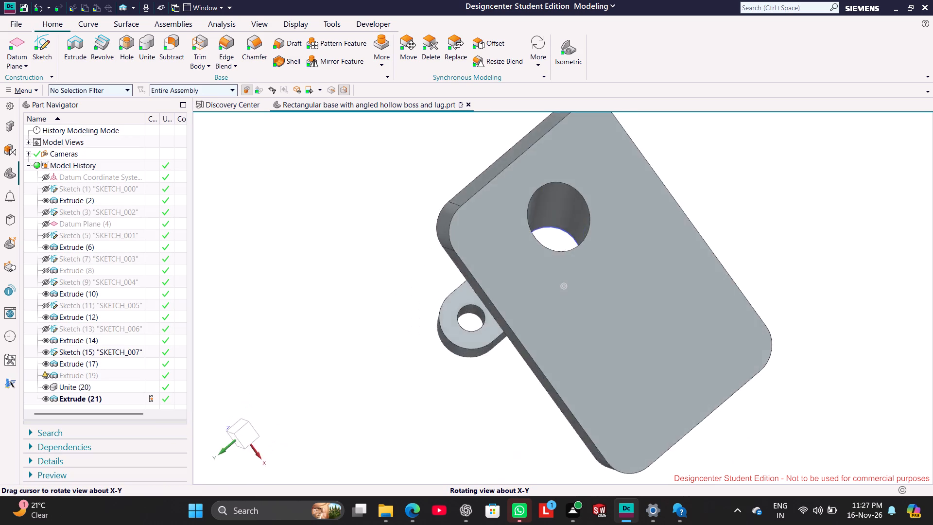
pyautogui.moveTo(410, 279); pyautogui.dragTo(351, 334, button='middle')
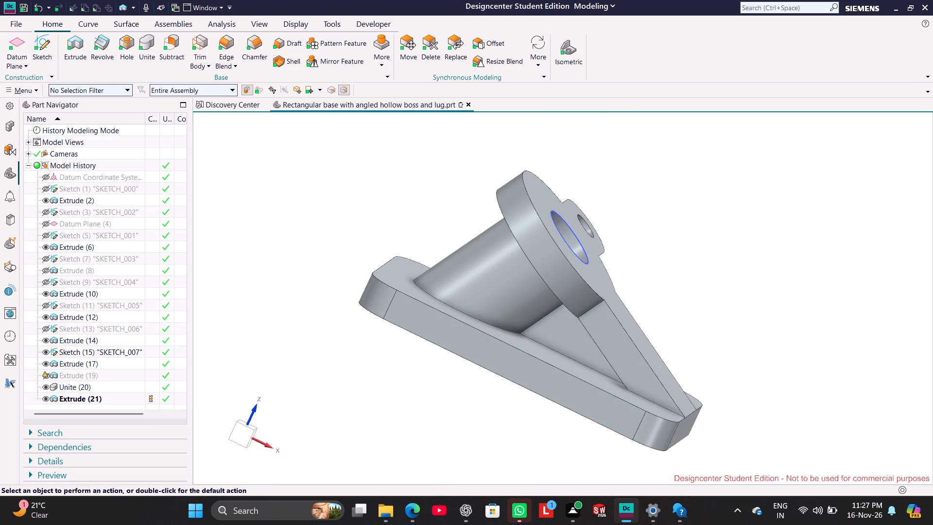
pyautogui.moveTo(393, 240); pyautogui.dragTo(354, 245, button='middle')
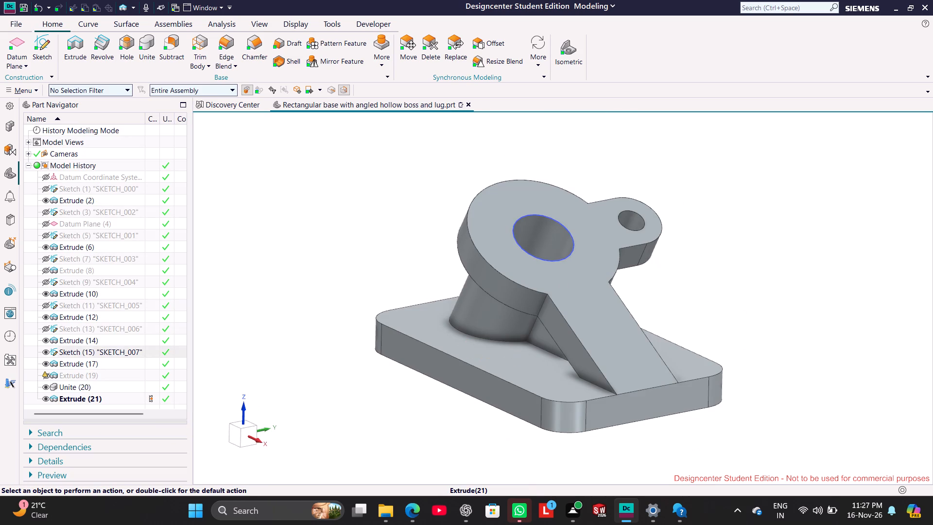
pyautogui.click(46, 355)
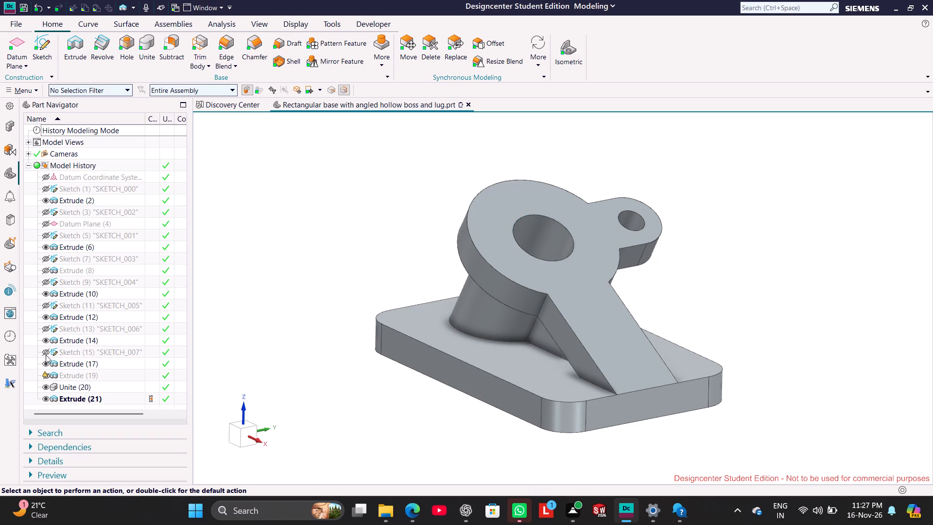
# Delete Extrude (17), the earlier bore cut made from the flange circle, from the model history.
pyautogui.moveTo(292, 323); pyautogui.dragTo(281, 309, button='middle')
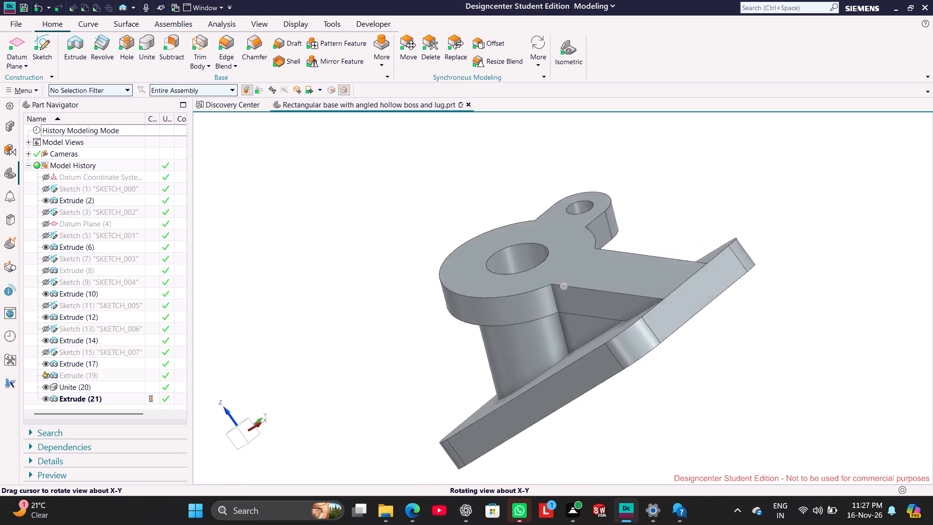
pyautogui.moveTo(281, 309); pyautogui.dragTo(284, 311, button='middle')
pyautogui.moveTo(288, 320); pyautogui.dragTo(470, 221, button='right')
pyautogui.click(554, 55)
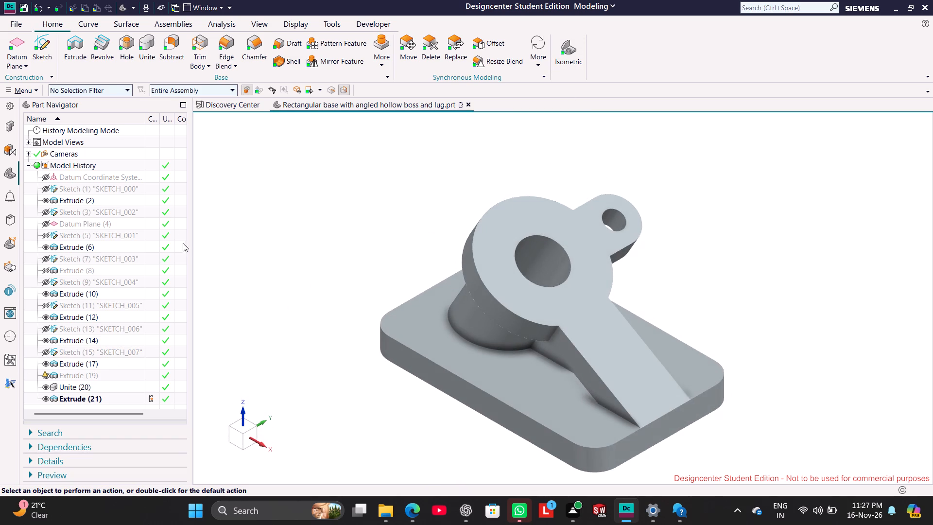
pyautogui.click(88, 366)
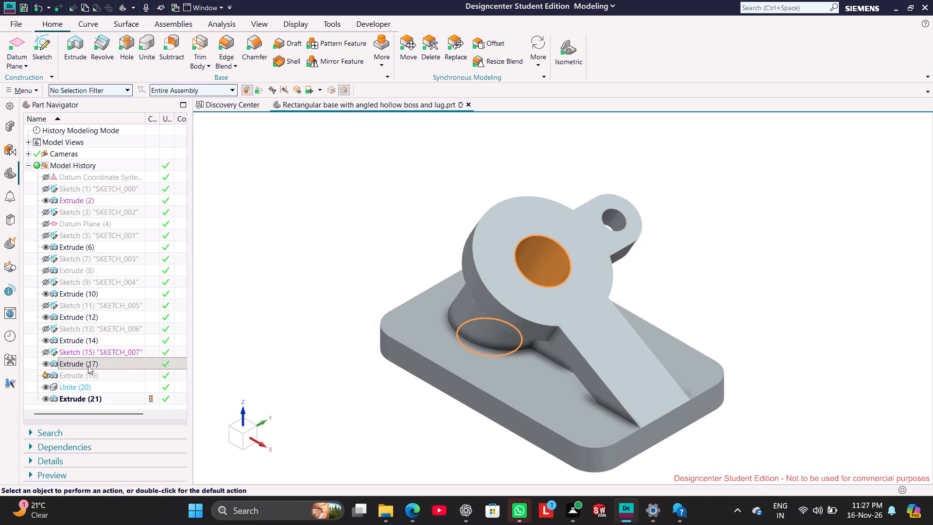
pyautogui.click(101, 355)
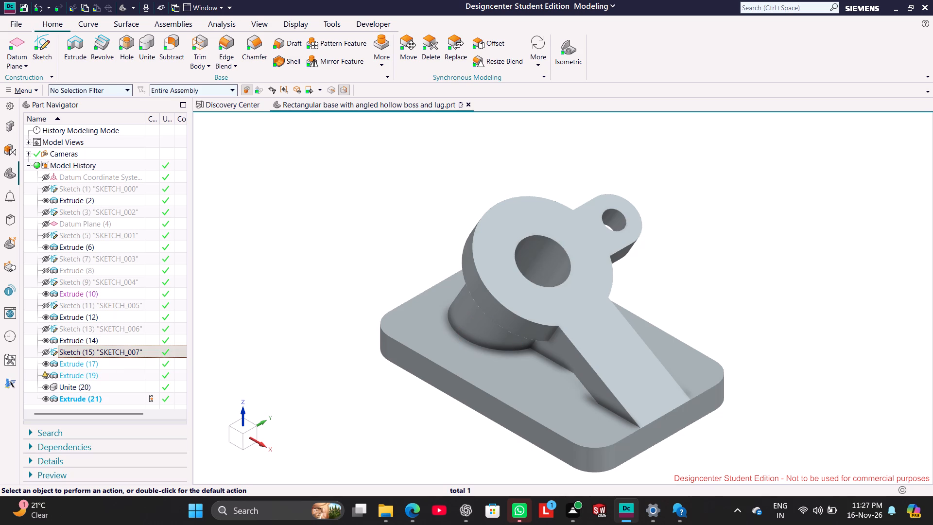
pyautogui.click(328, 268)
pyautogui.click(81, 368)
pyautogui.rightClick(81, 368)
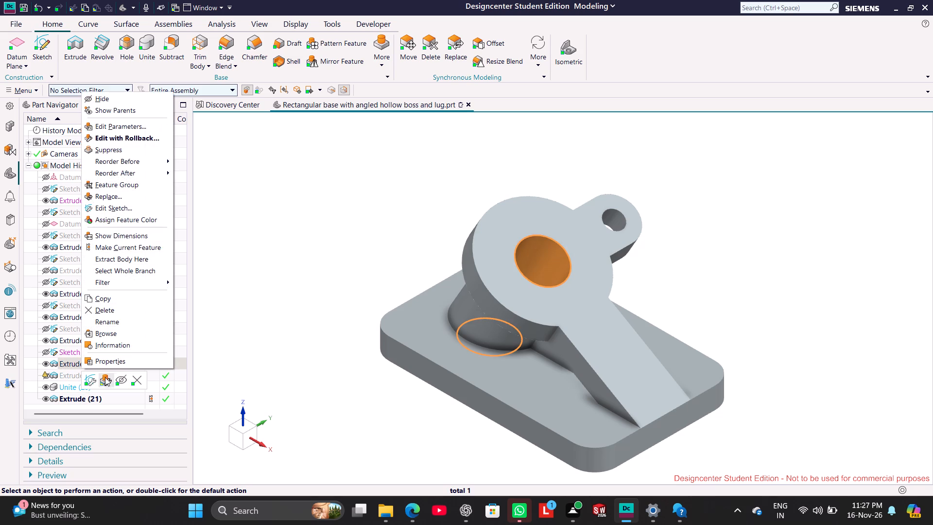
pyautogui.click(111, 308)
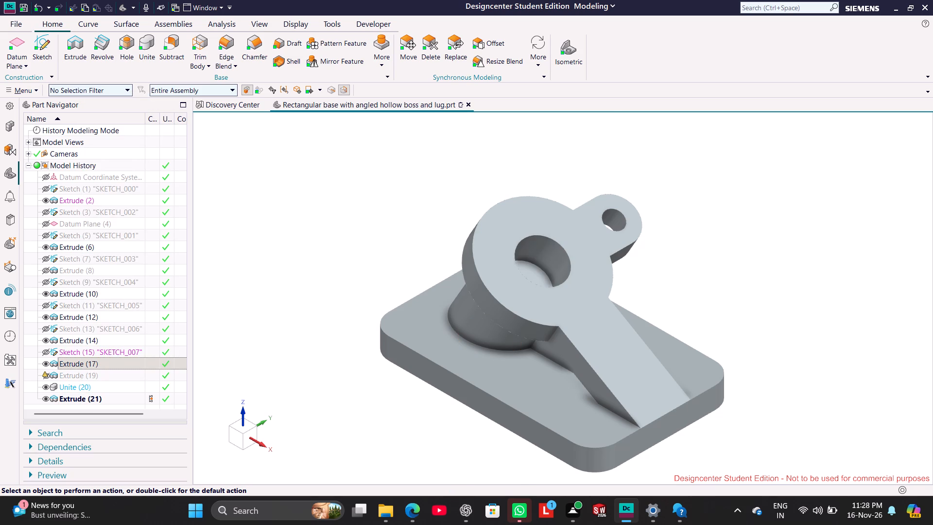
# Open Extrude (21), the remaining circular cut in the flange, for editing with rollback.
pyautogui.moveTo(313, 251); pyautogui.dragTo(340, 245, button='middle')
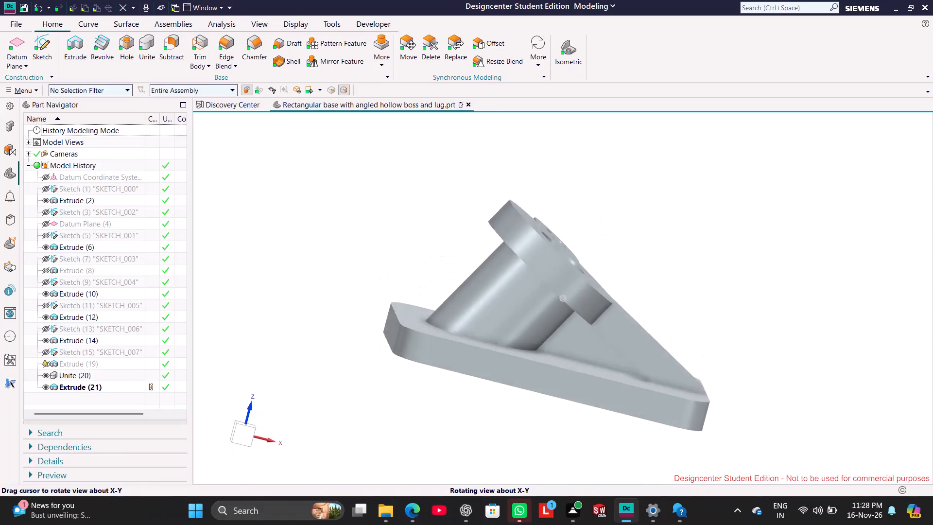
pyautogui.moveTo(340, 245); pyautogui.dragTo(340, 248, button='middle')
pyautogui.rightClick(106, 386)
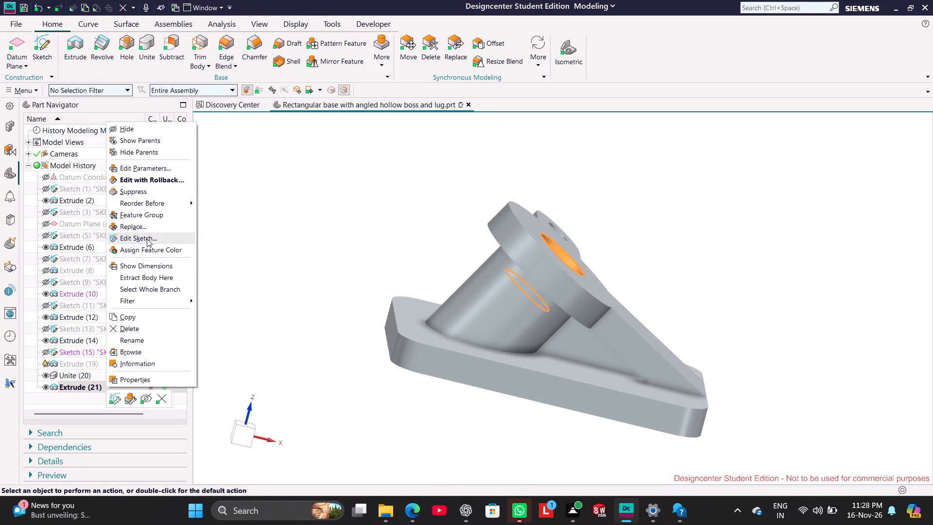
pyautogui.click(146, 178)
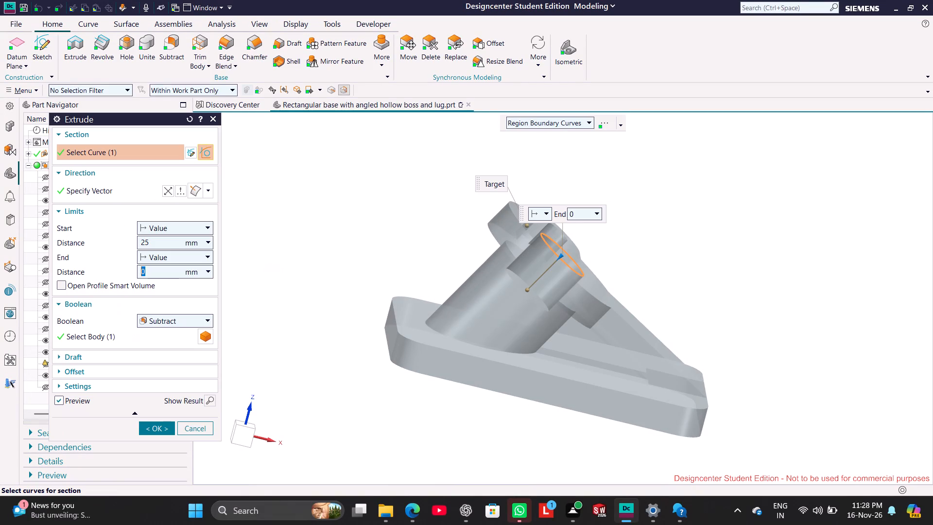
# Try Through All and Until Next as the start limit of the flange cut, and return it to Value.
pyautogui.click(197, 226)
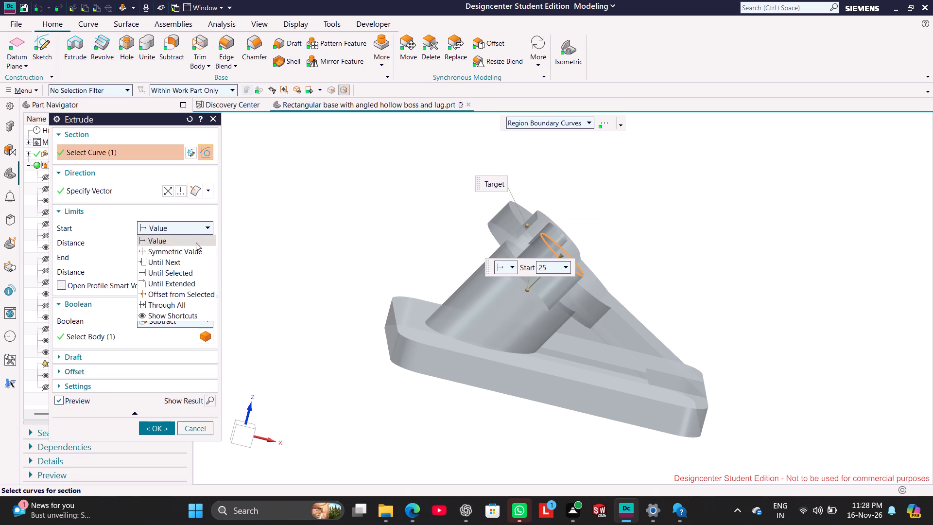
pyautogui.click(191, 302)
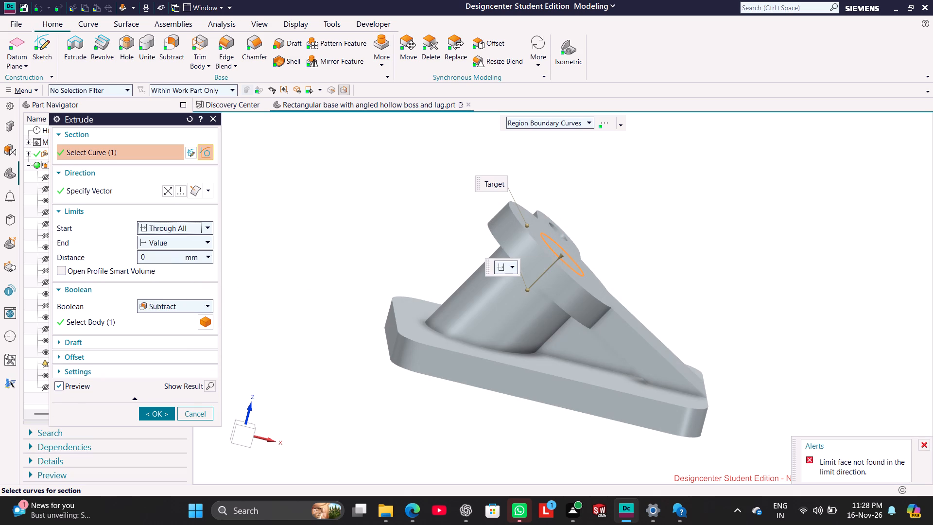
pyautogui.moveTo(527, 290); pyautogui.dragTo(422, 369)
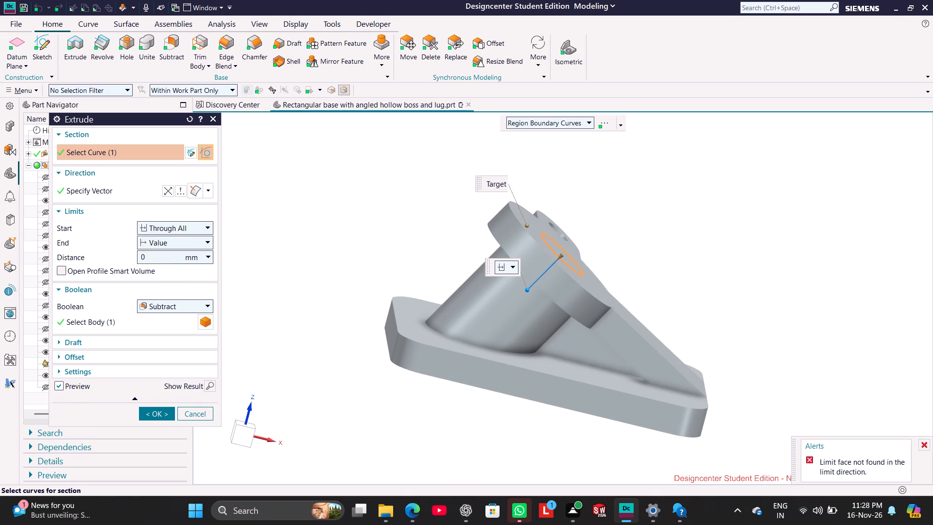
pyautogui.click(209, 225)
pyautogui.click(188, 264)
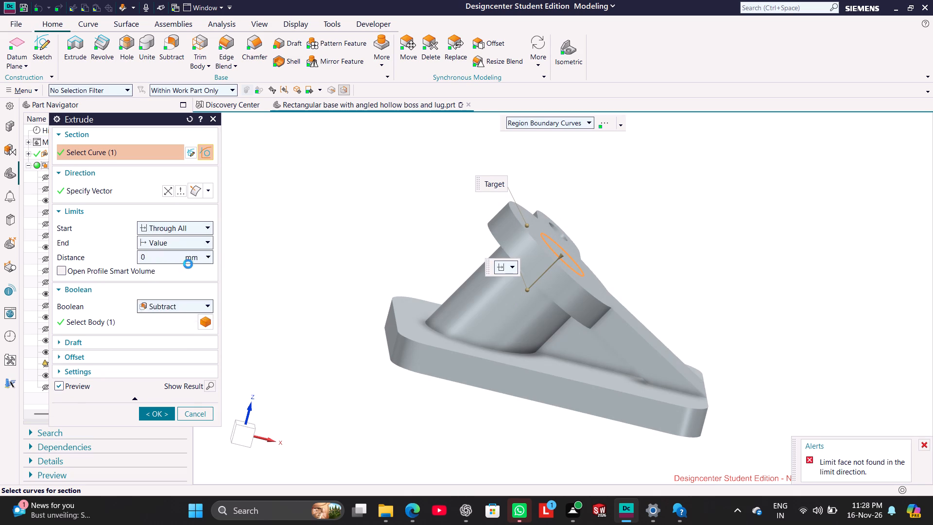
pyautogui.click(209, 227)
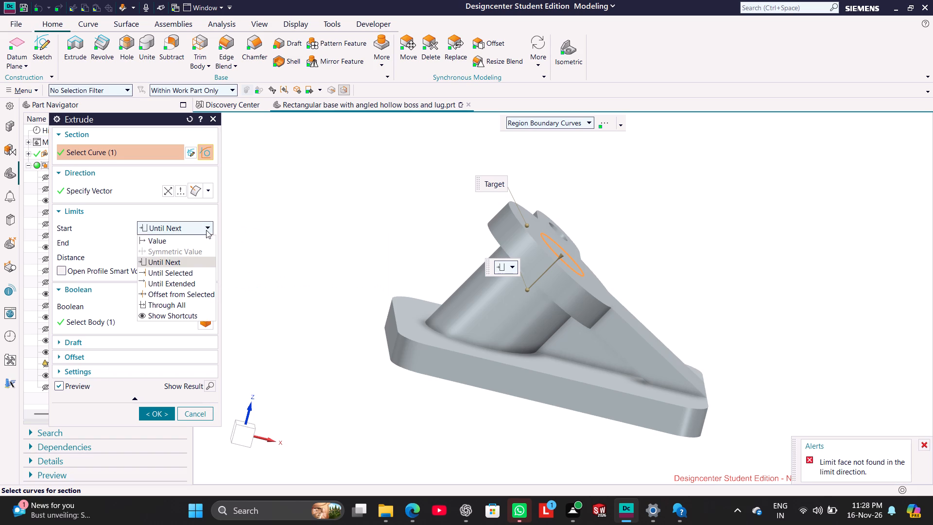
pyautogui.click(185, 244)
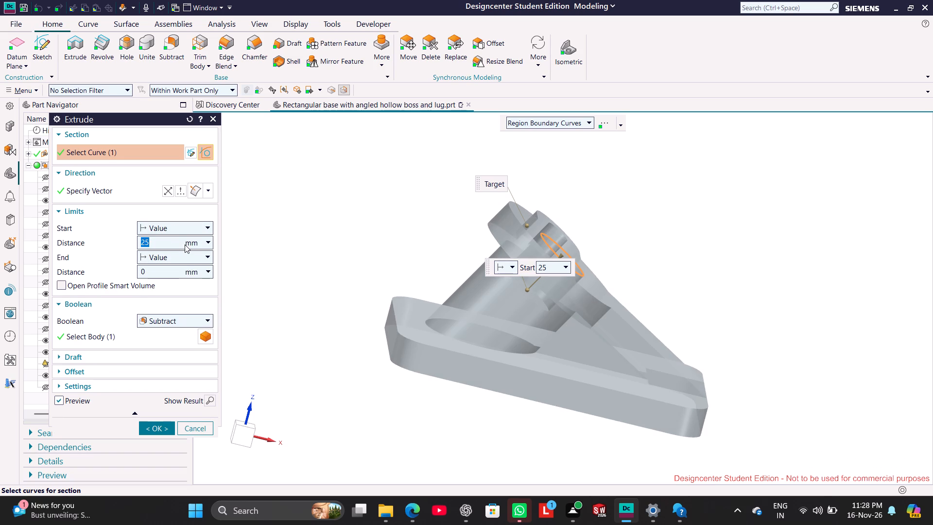
# Extend the flange cut's start distance past 90 mm, down through the boss and base, and accept the extrude.
pyautogui.moveTo(522, 294); pyautogui.dragTo(417, 381)
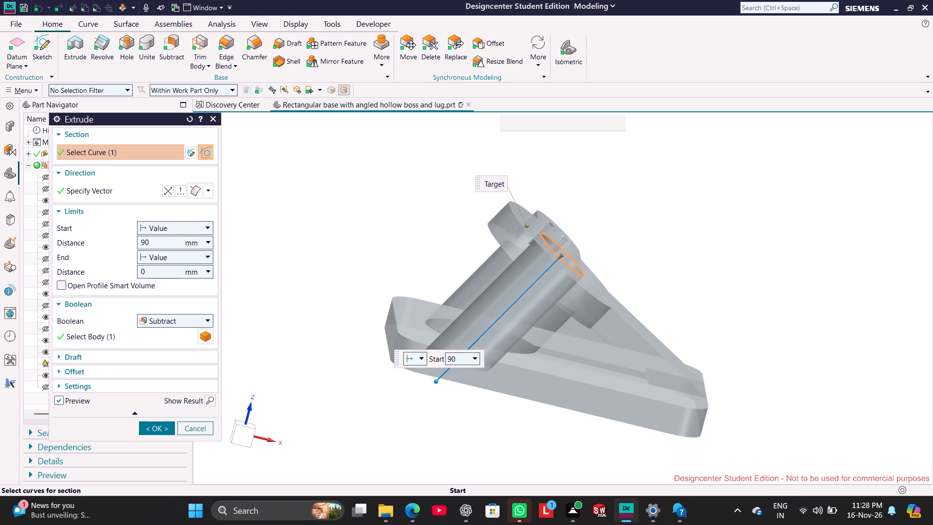
pyautogui.moveTo(417, 381); pyautogui.dragTo(394, 398)
pyautogui.click(157, 428)
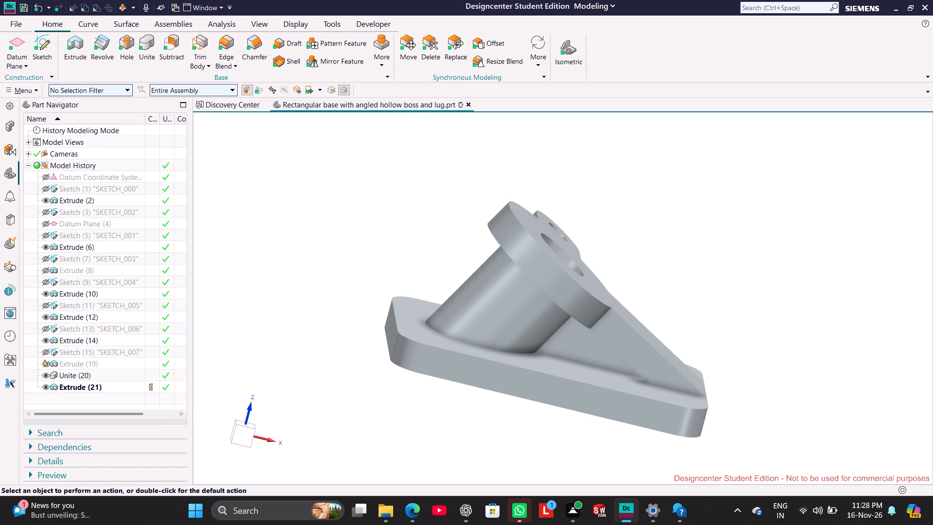
pyautogui.middleClick(298, 329)
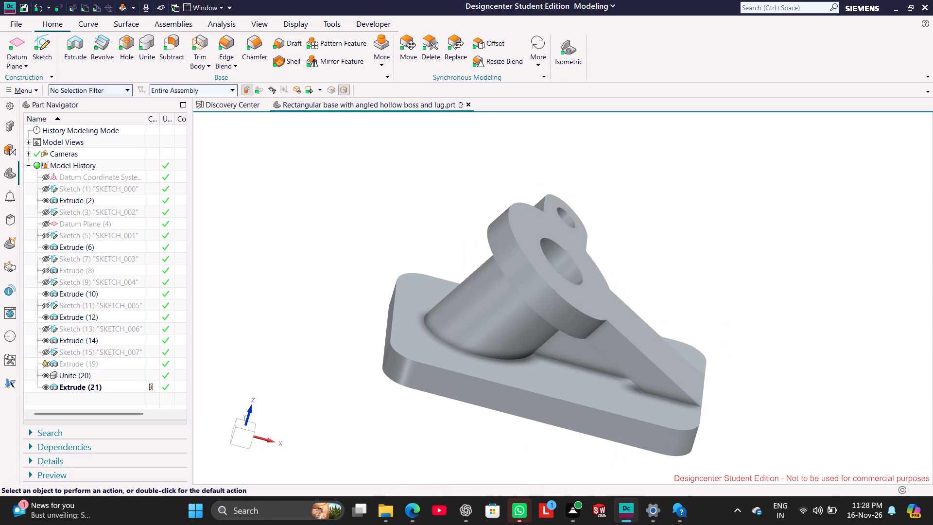
# Open Sketch (1), the rounded rectangular base outline, for editing.
pyautogui.click(83, 188)
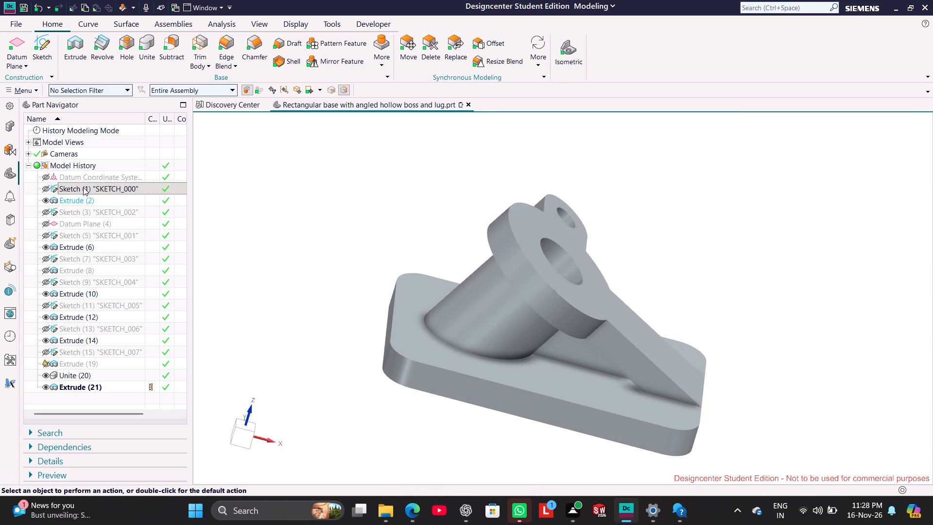
pyautogui.rightClick(83, 187)
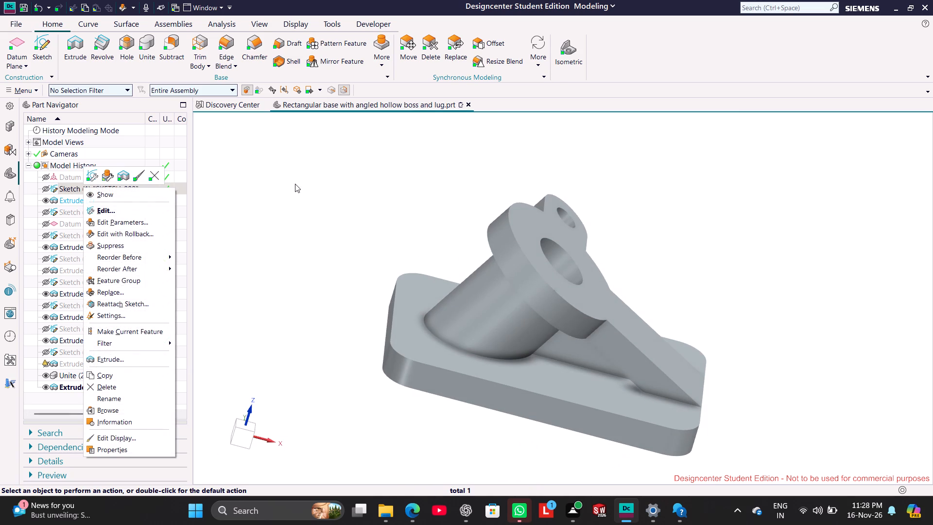
pyautogui.click(301, 183)
pyautogui.rightClick(131, 189)
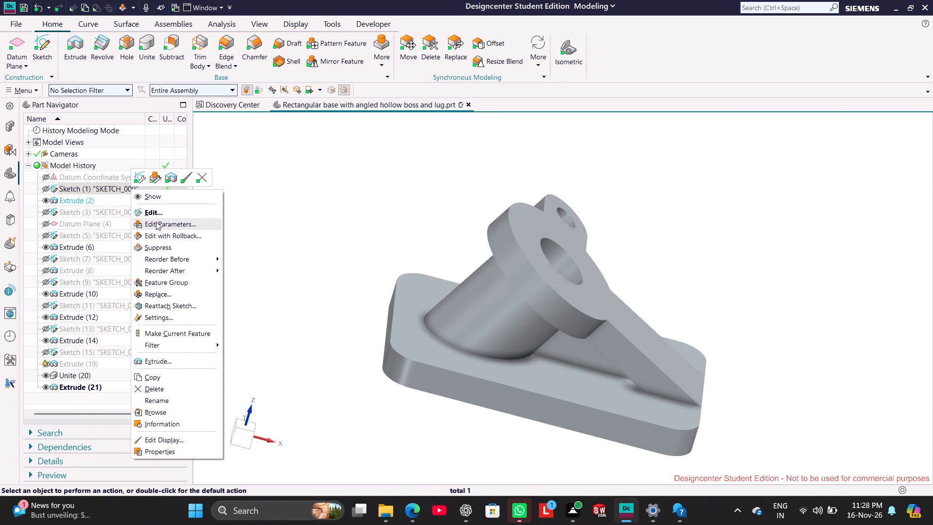
pyautogui.click(157, 211)
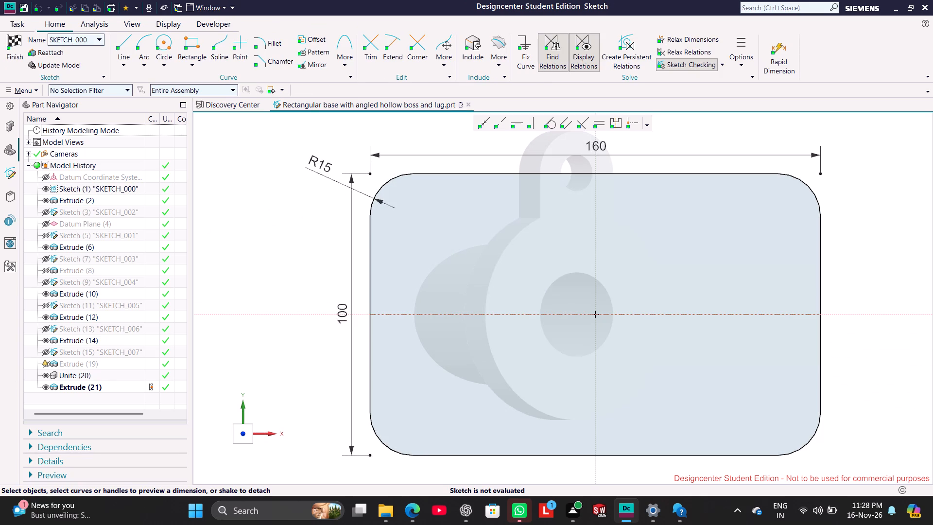
# Sketch four circles about 15 to 19 mm in diameter, each centred on the arc centre of one rounded base corner.
pyautogui.click(162, 41)
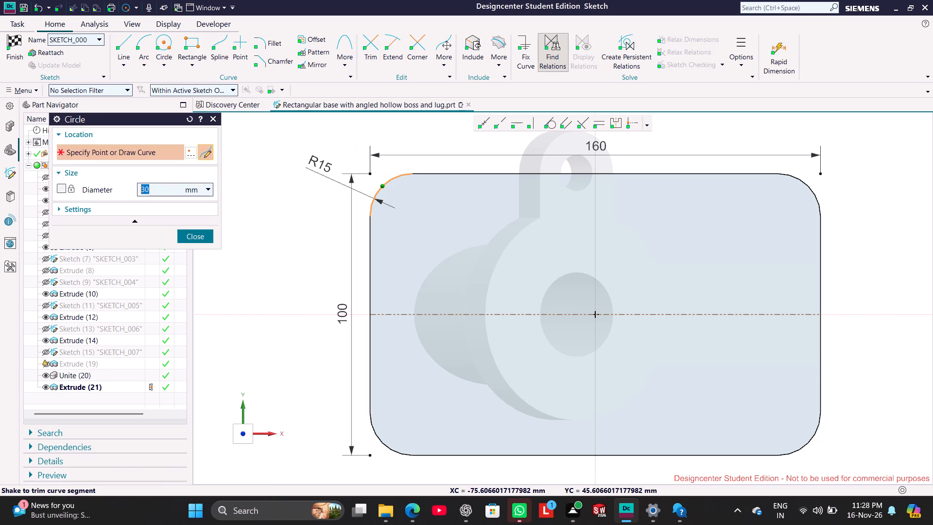
pyautogui.click(413, 217)
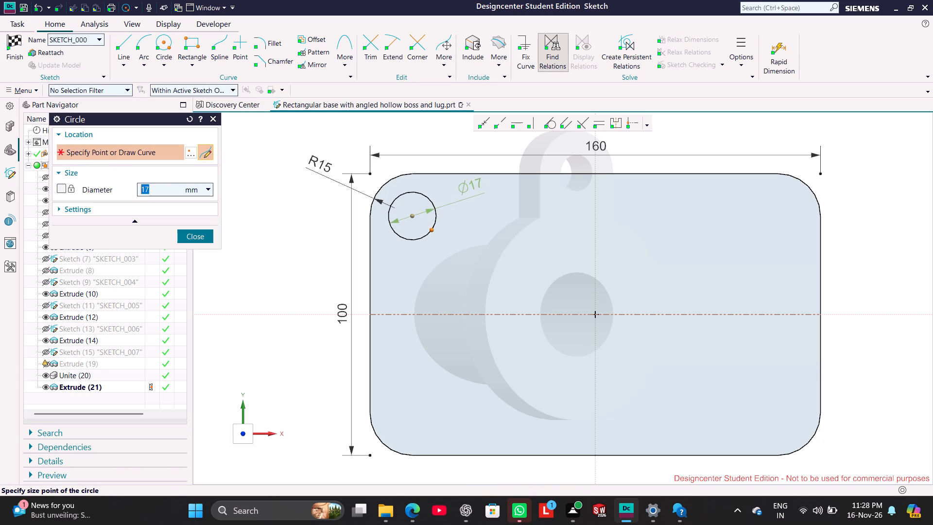
pyautogui.click(432, 231)
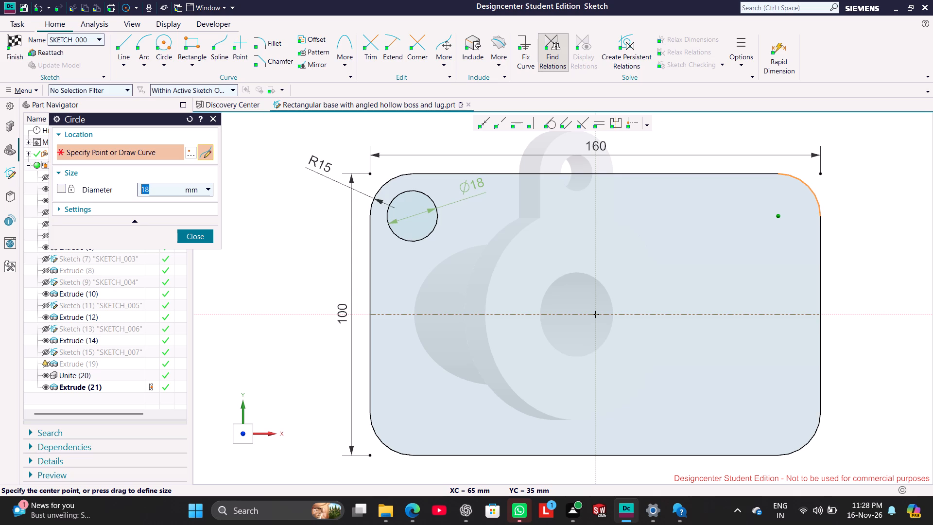
pyautogui.click(778, 218)
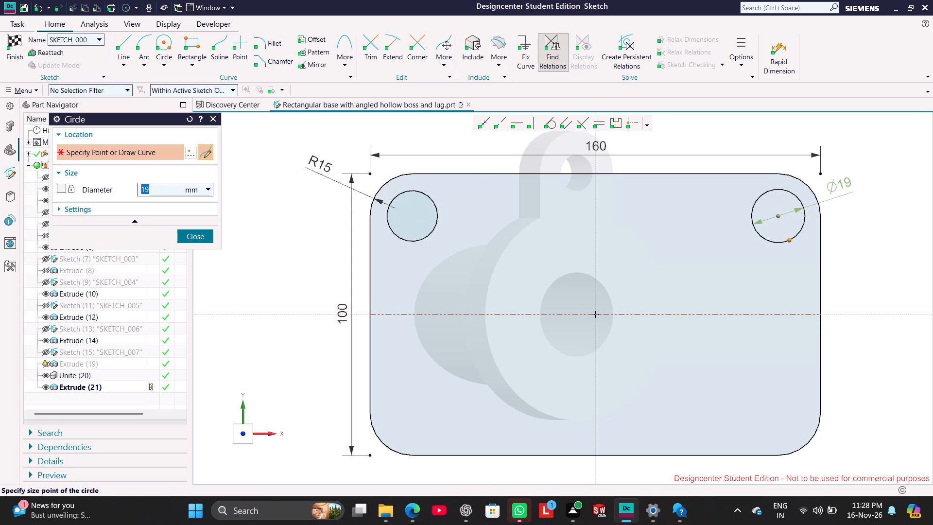
pyautogui.click(789, 240)
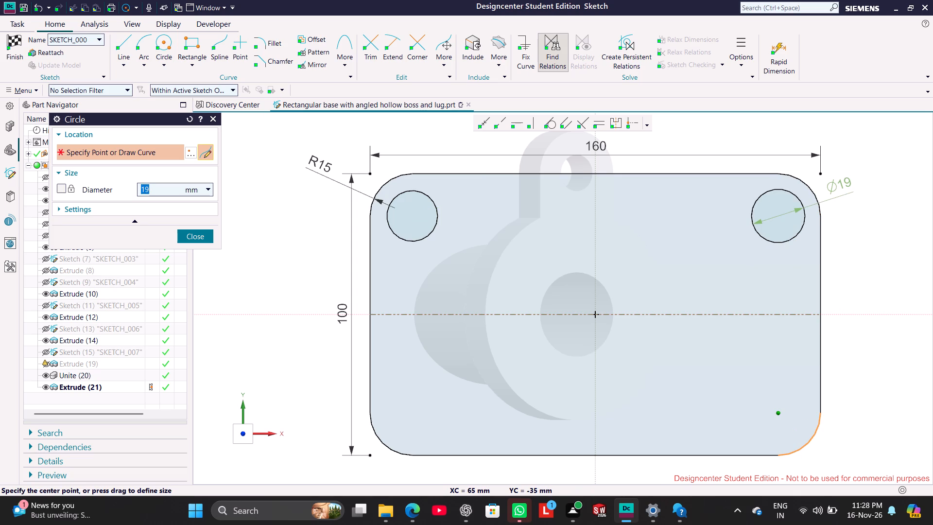
pyautogui.click(777, 415)
pyautogui.click(791, 430)
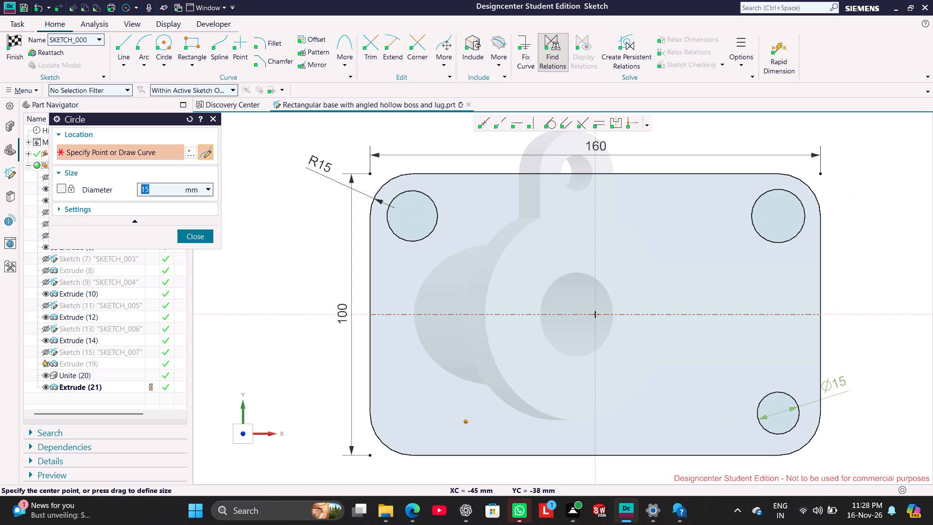
pyautogui.click(413, 415)
pyautogui.click(434, 429)
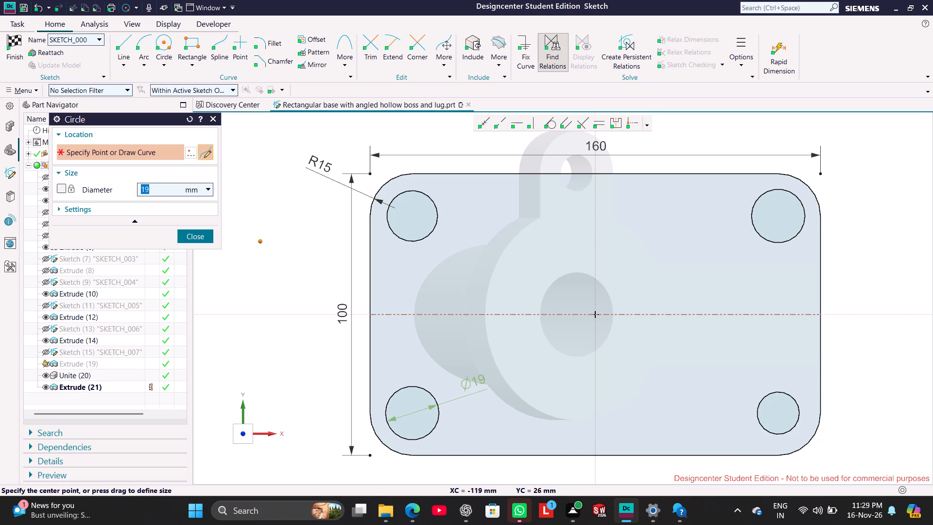
pyautogui.click(201, 233)
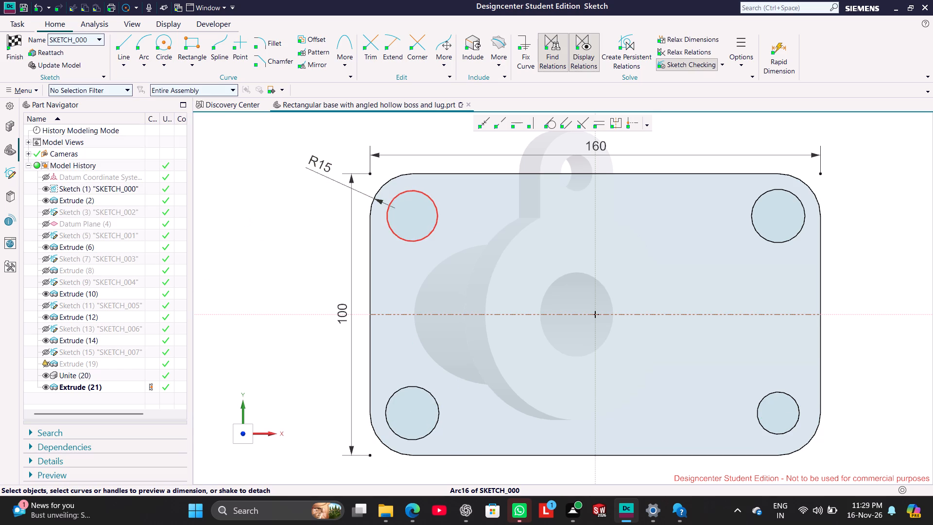
# Dimension the upper-left corner circle of the base sketch with a diameter of 12 mm.
pyautogui.click(441, 225)
pyautogui.doubleClick(475, 186)
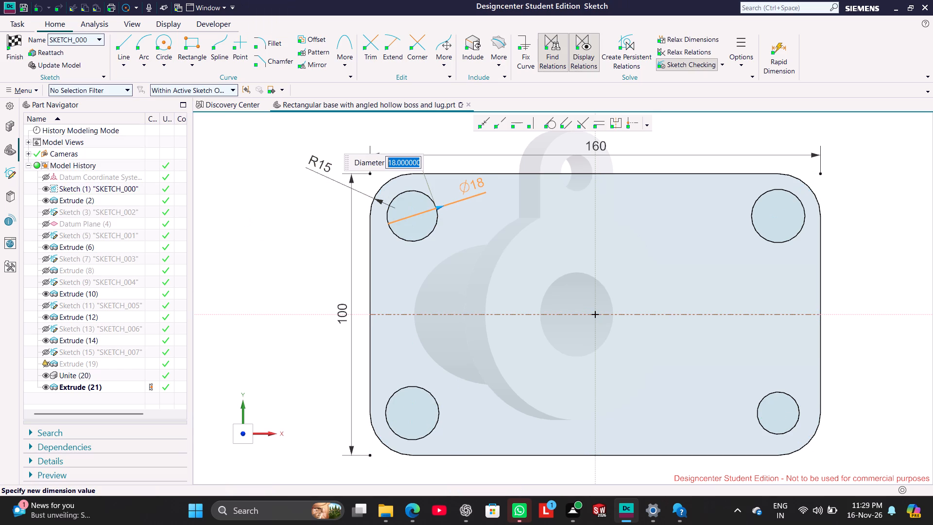
pyautogui.write('12')
pyautogui.press('Return')
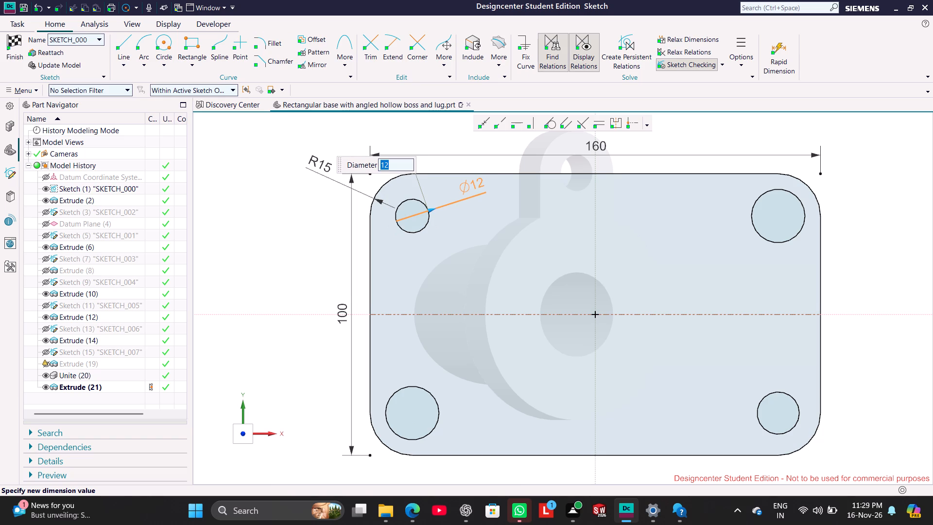
pyautogui.click(263, 260)
# Make the other three corner circles equal in size to the 12 mm circle and finish the base sketch.
pyautogui.keyDown('ctrl'); pyautogui.click(427, 227); pyautogui.keyUp('ctrl')
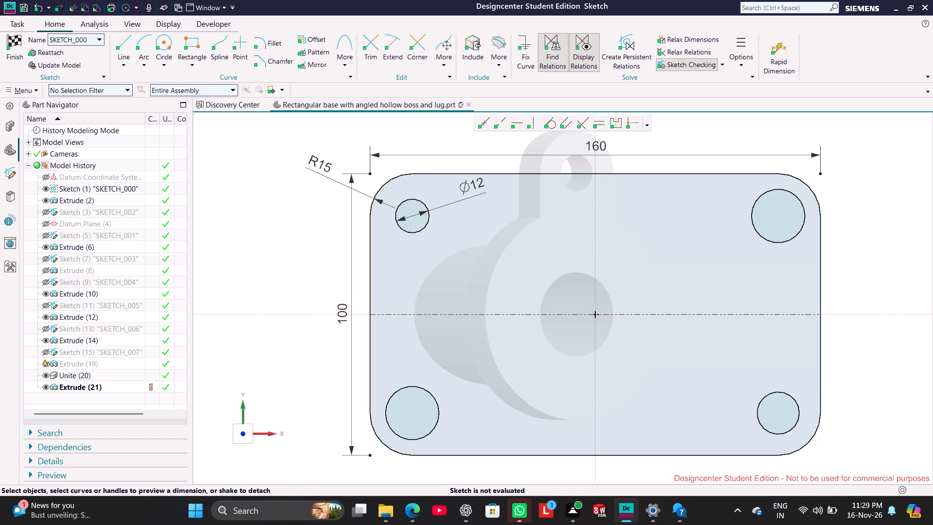
pyautogui.click(428, 227)
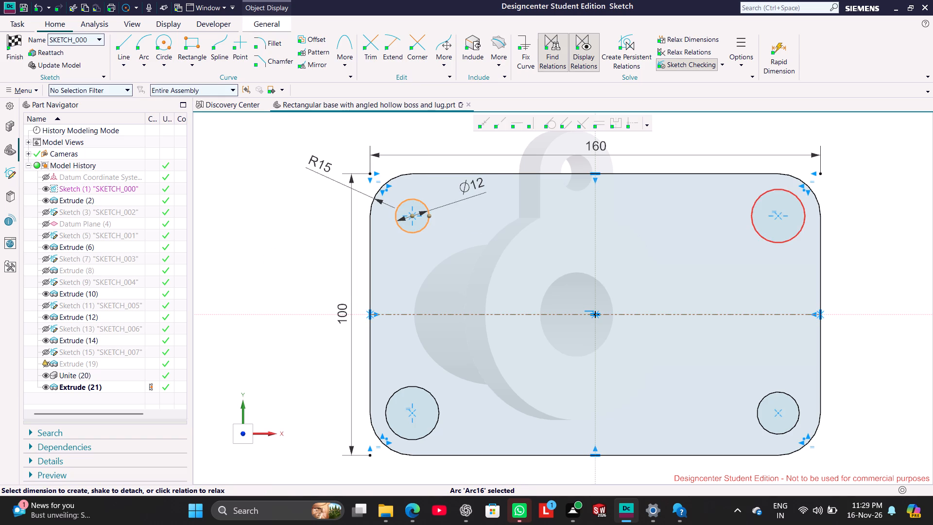
pyautogui.click(768, 237)
pyautogui.click(784, 392)
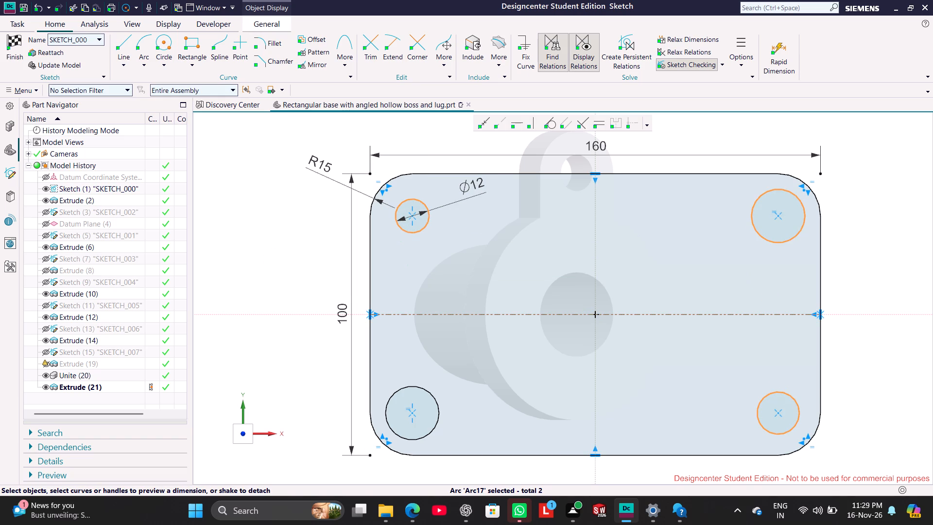
pyautogui.click(434, 435)
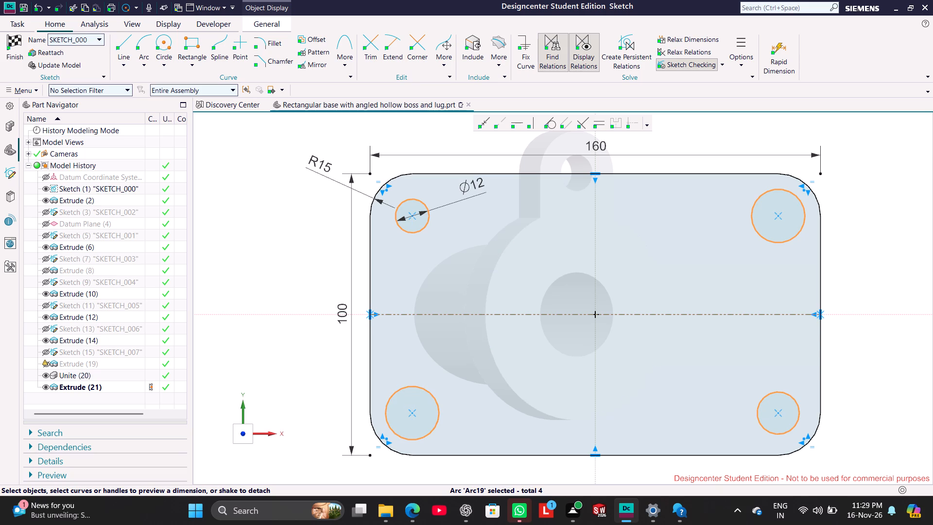
pyautogui.click(569, 122)
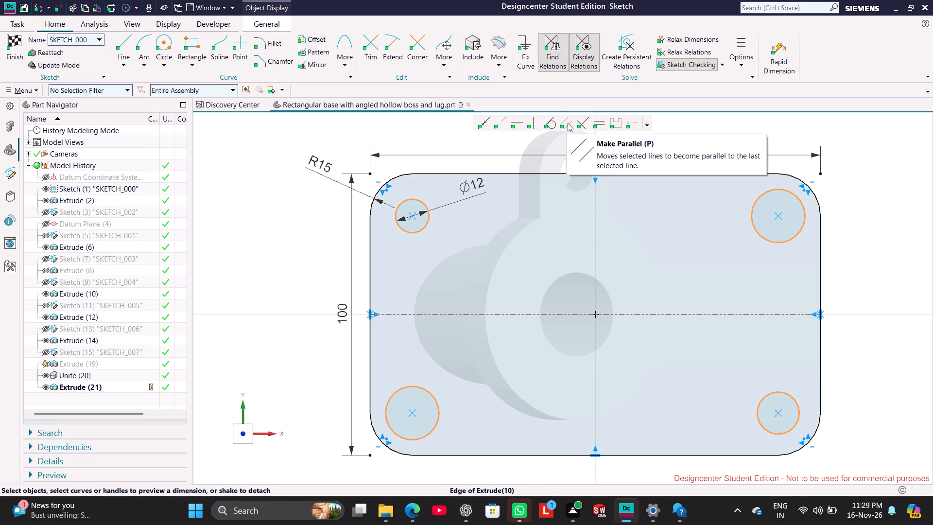
pyautogui.click(595, 122)
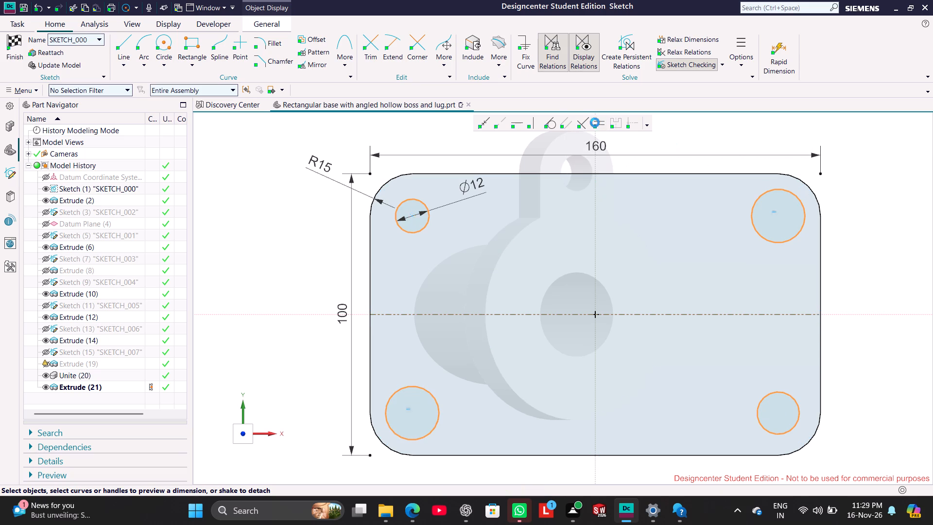
pyautogui.click(333, 282)
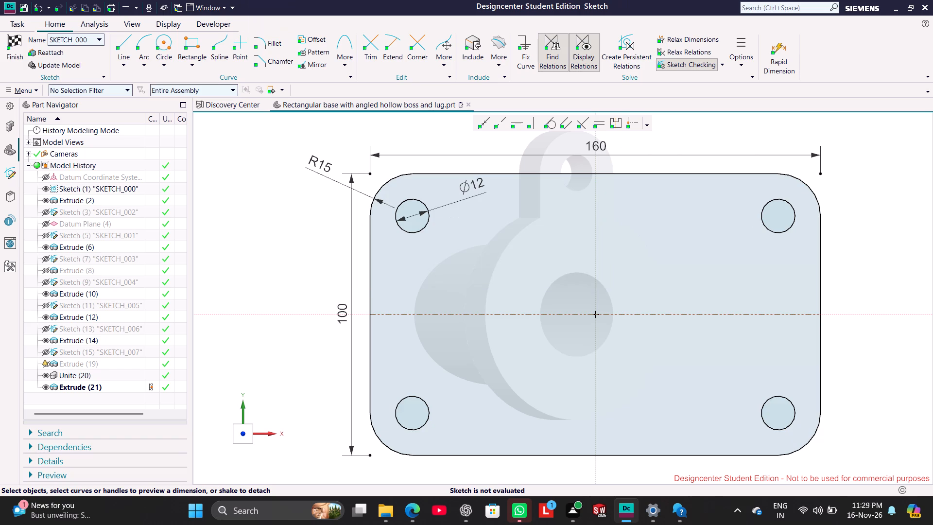
pyautogui.click(301, 248)
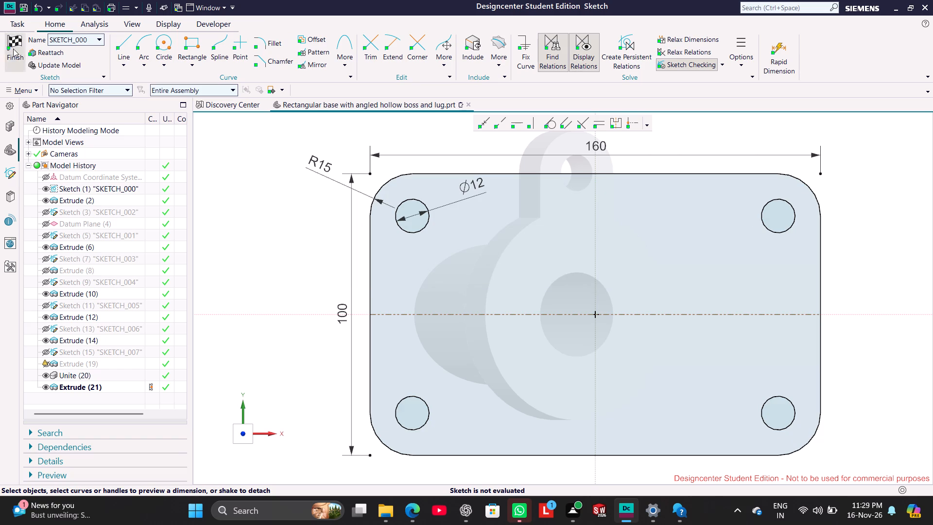
pyautogui.click(13, 49)
# Hide Sketch (1), the base sketch, in the model history and show the model in isometric view.
pyautogui.moveTo(317, 265); pyautogui.dragTo(333, 258, button='middle')
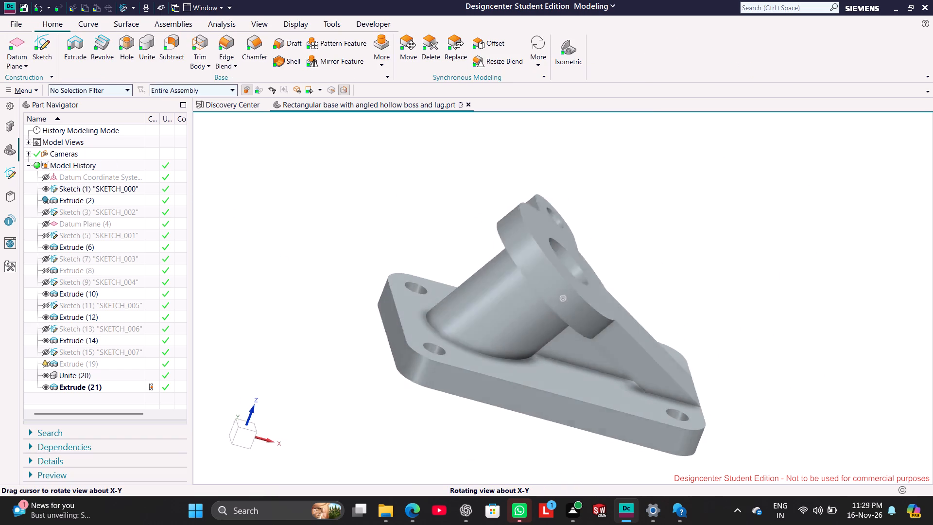
pyautogui.moveTo(333, 258); pyautogui.dragTo(332, 253, button='middle')
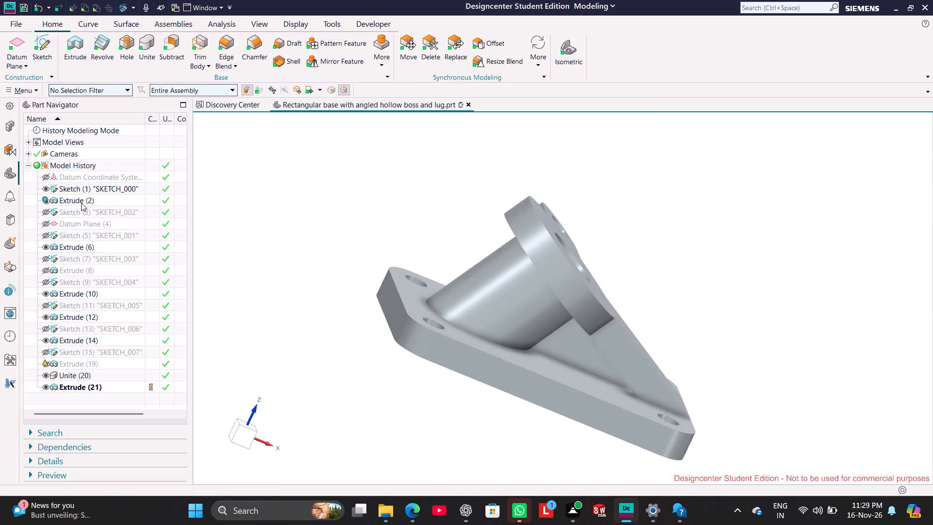
pyautogui.click(47, 191)
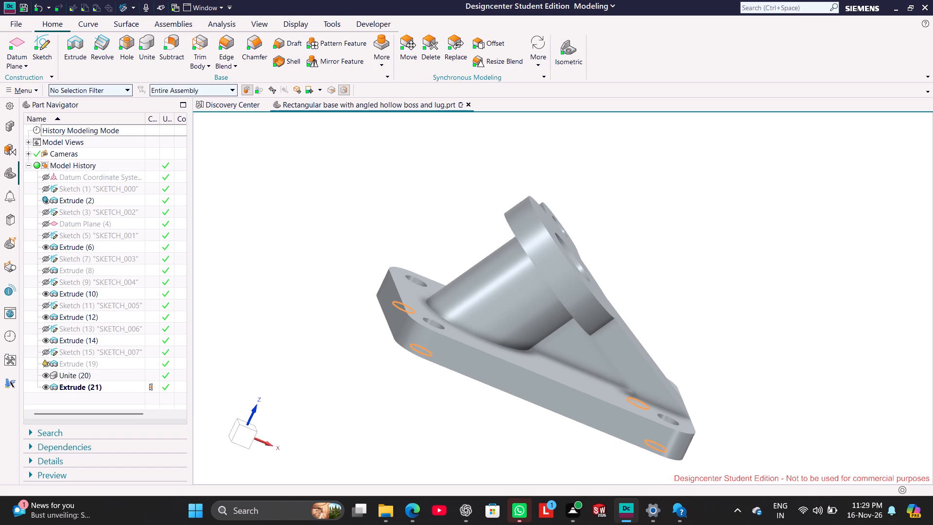
pyautogui.click(318, 230)
pyautogui.moveTo(280, 280); pyautogui.dragTo(378, 180, button='right')
pyautogui.click(557, 52)
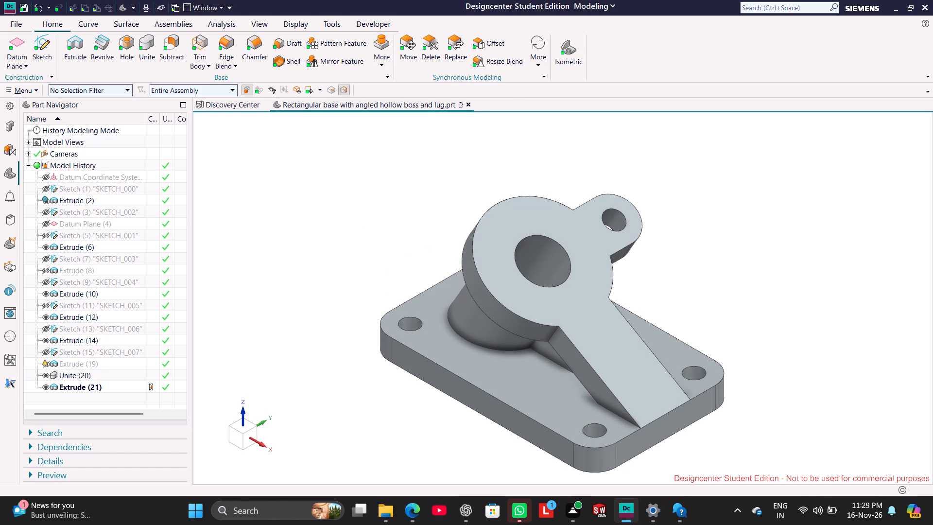
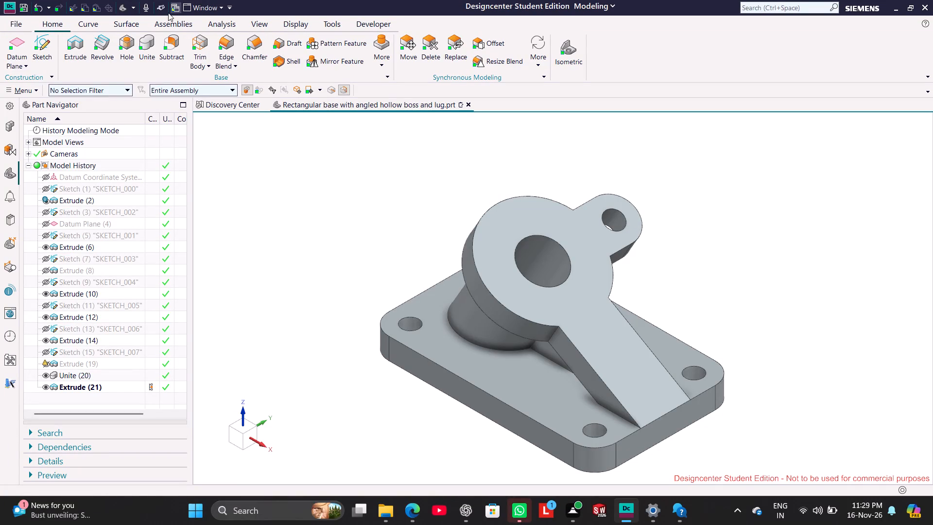
# Save the finished part "Rectangular base with angled hollow boss and lug".
pyautogui.click(51, 25)
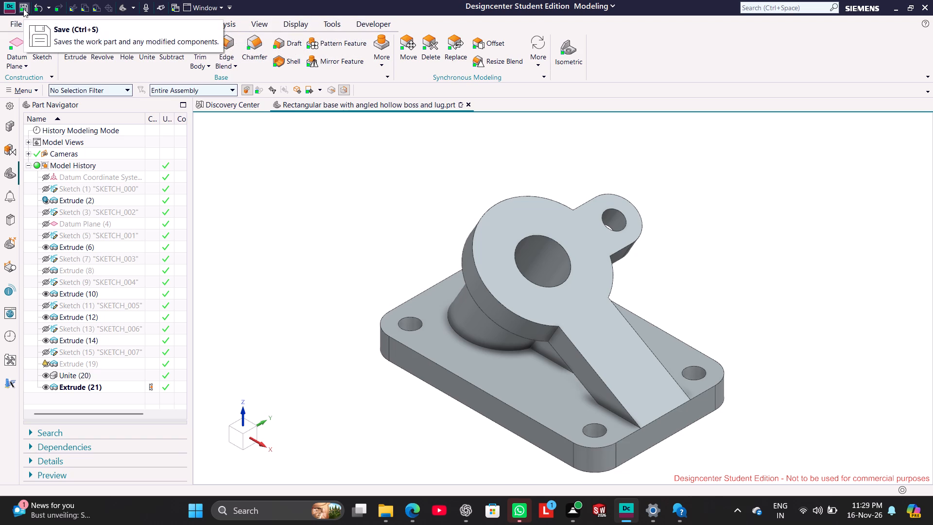
pyautogui.hotkey('ctrl', 's')
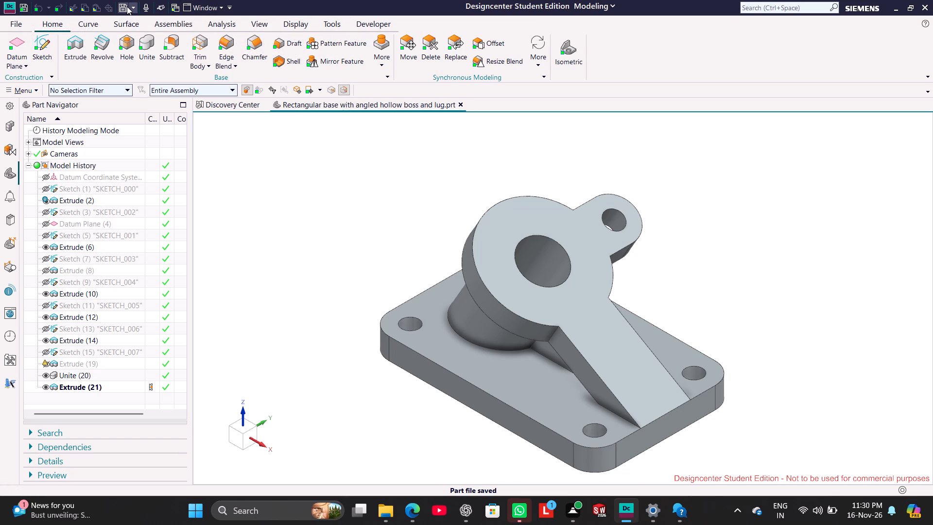
pyautogui.click(132, 6)
pyautogui.click(139, 17)
pyautogui.tripleClick(125, 10)
pyautogui.click(125, 10)
# Switch to File Explorer and search the Tasks Done folder for "Rectangular base with angled hollow boss and lug".
pyautogui.click(388, 508)
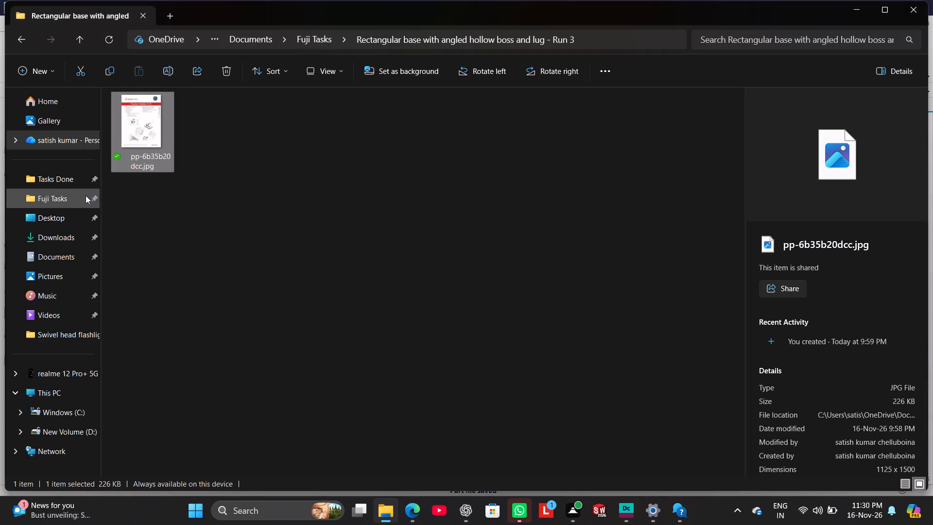
pyautogui.click(68, 182)
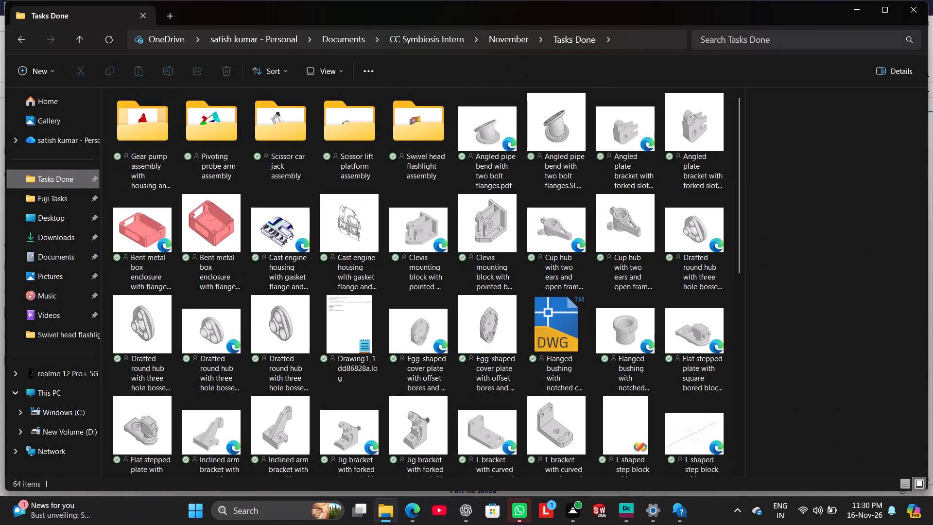
pyautogui.rightClick(735, 38)
pyautogui.hotkey('ctrl', 'v')
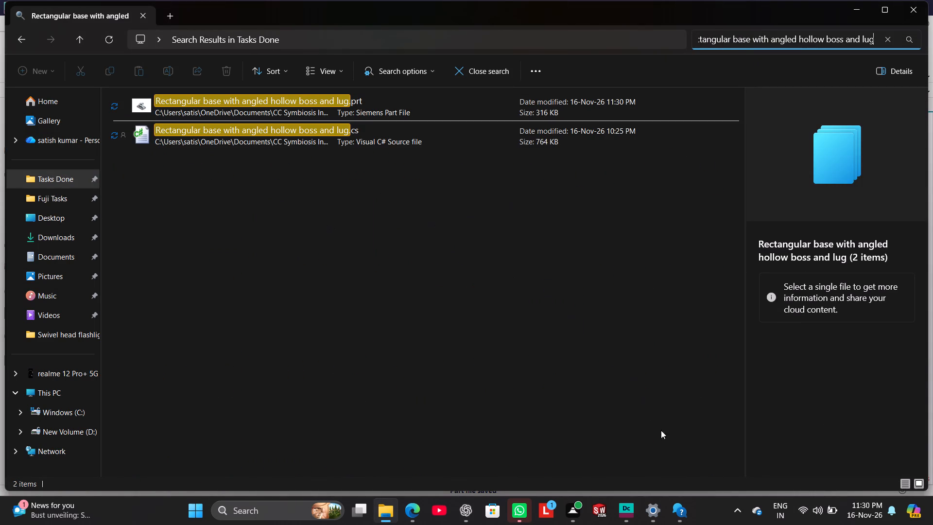
# Return to Designcenter and save the part file again.
pyautogui.click(631, 505)
pyautogui.click(132, 8)
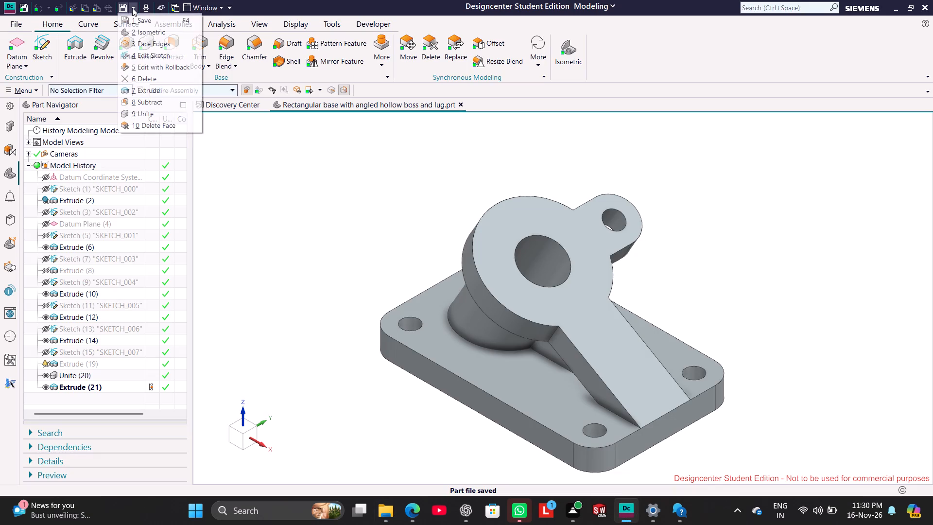
pyautogui.click(138, 19)
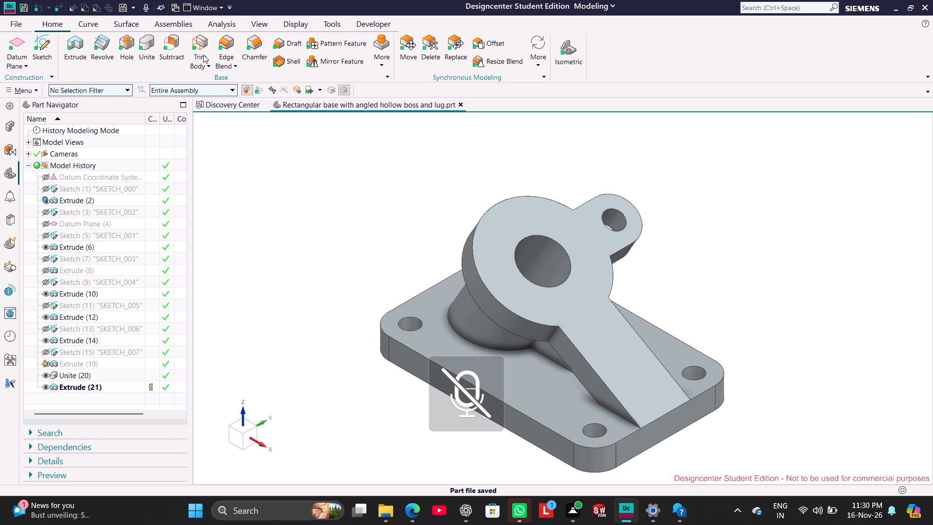
pyautogui.press('F4')
pyautogui.press('F4')
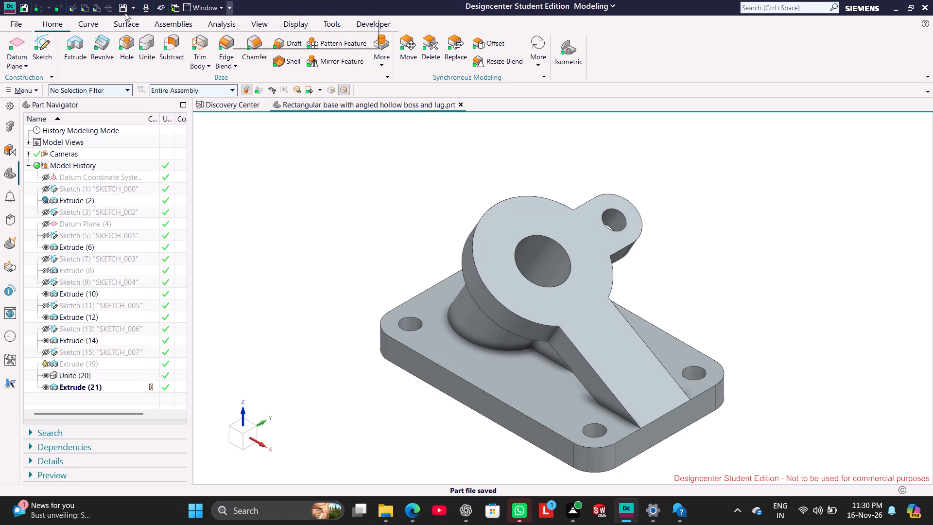
# Print the current display to an A4 PDF with Best Fit scaling, saved in Tasks Done as "Rectangular base with angled hollow boss and lug".
pyautogui.click(21, 26)
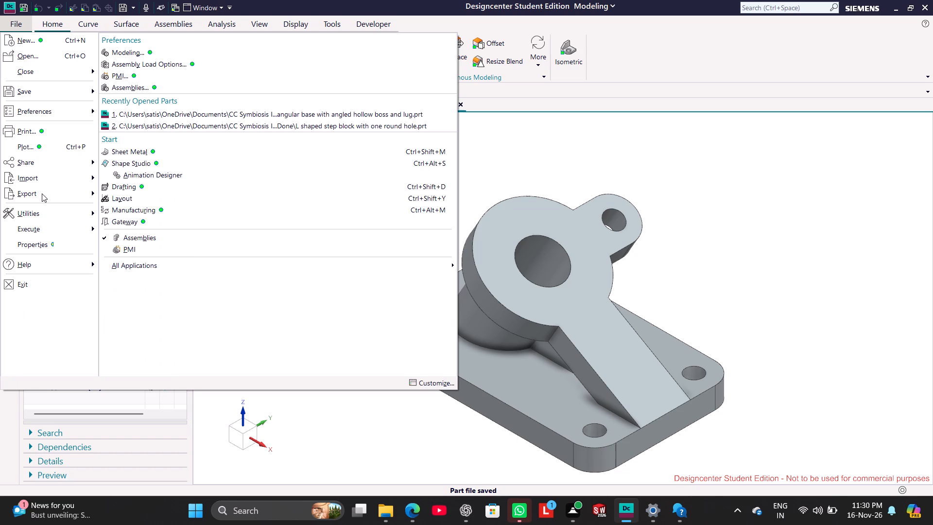
pyautogui.click(40, 190)
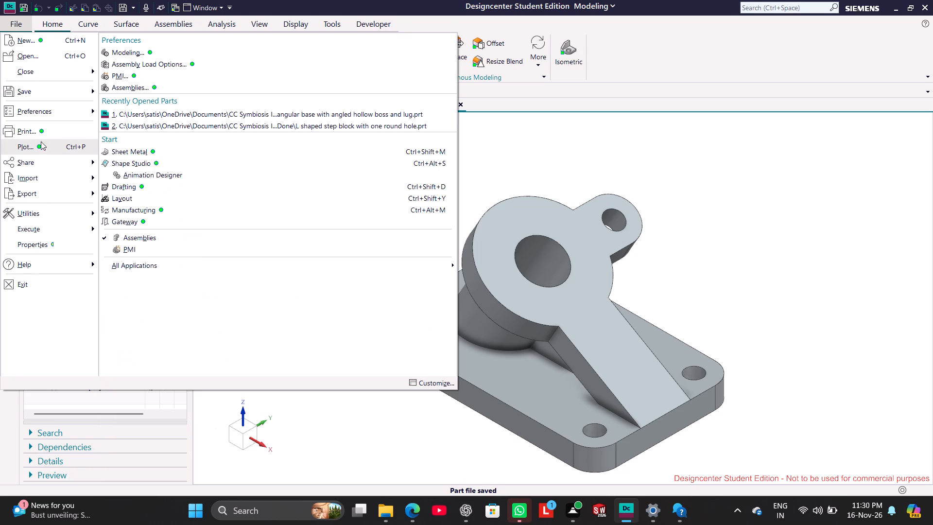
pyautogui.click(38, 133)
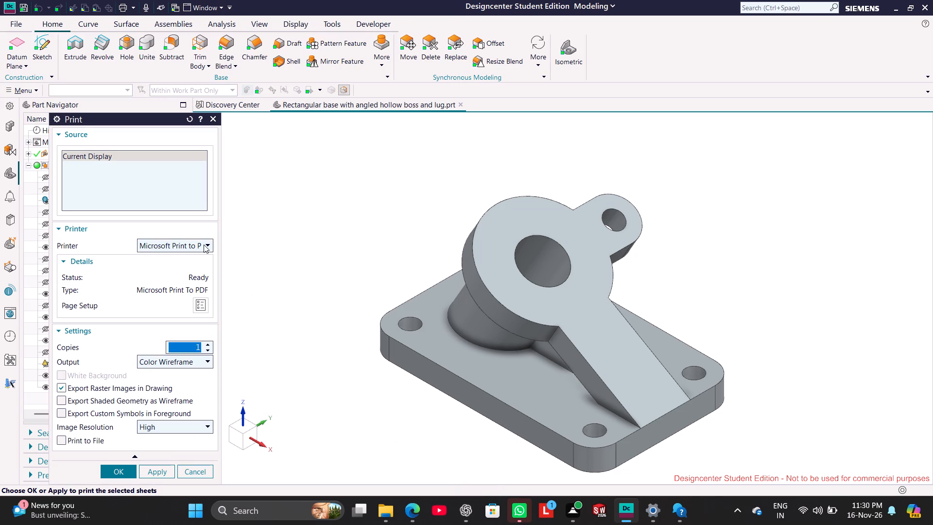
pyautogui.click(199, 312)
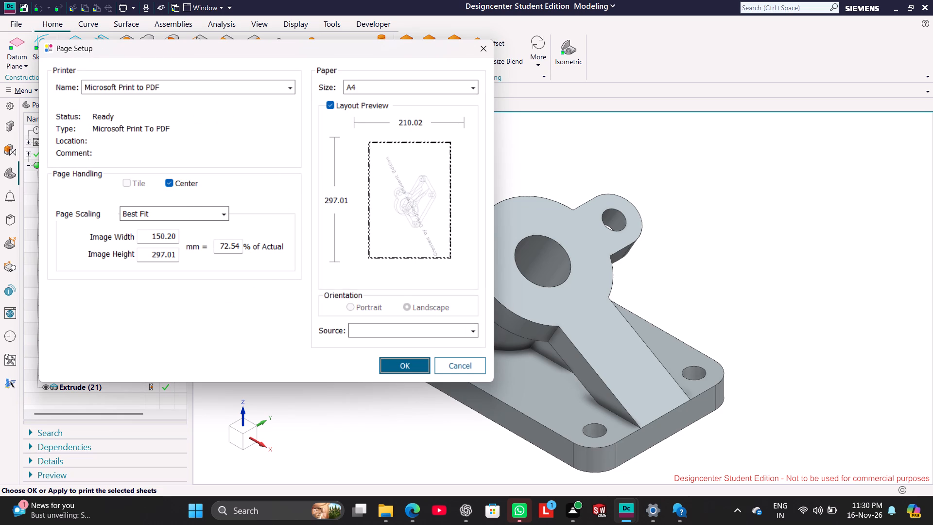
pyautogui.click(403, 369)
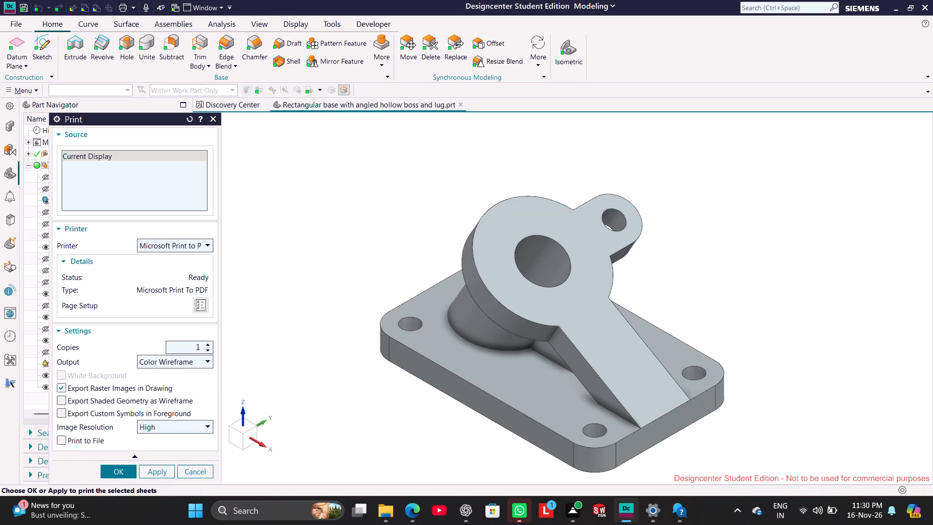
pyautogui.click(151, 472)
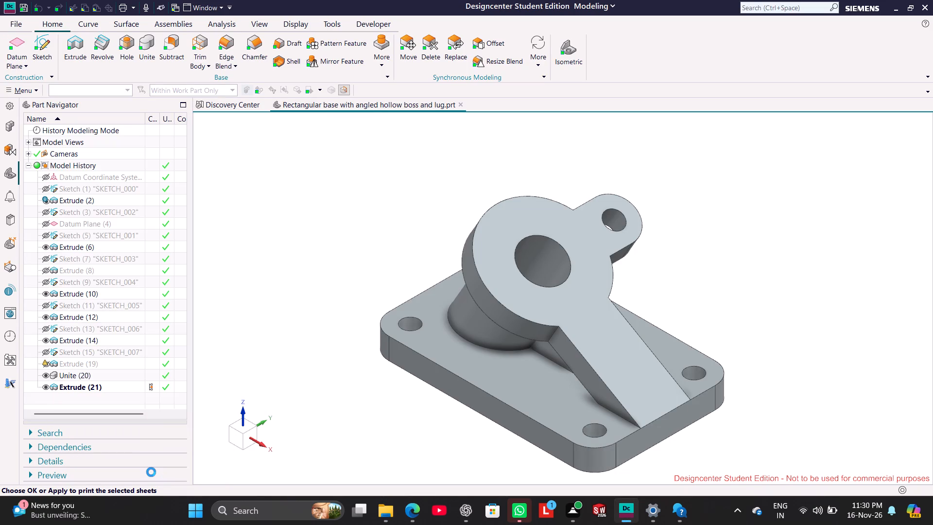
pyautogui.click(128, 472)
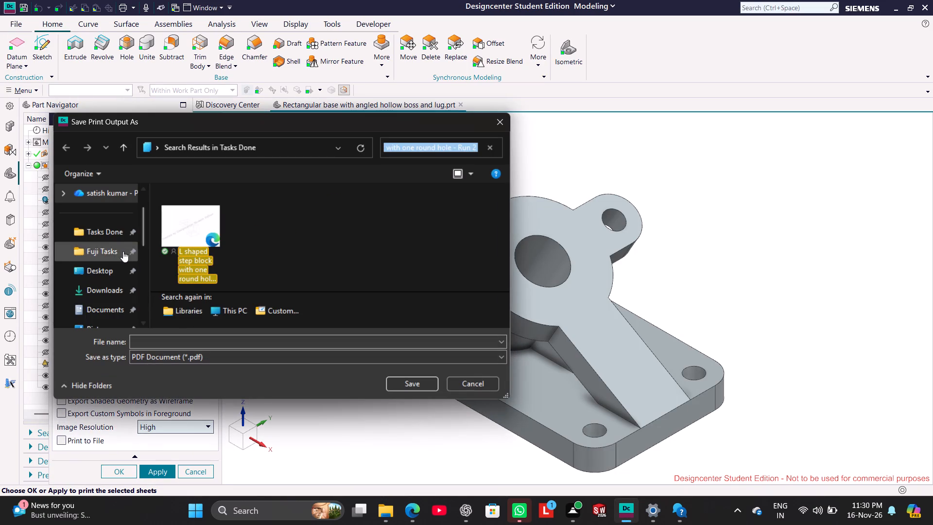
pyautogui.click(114, 227)
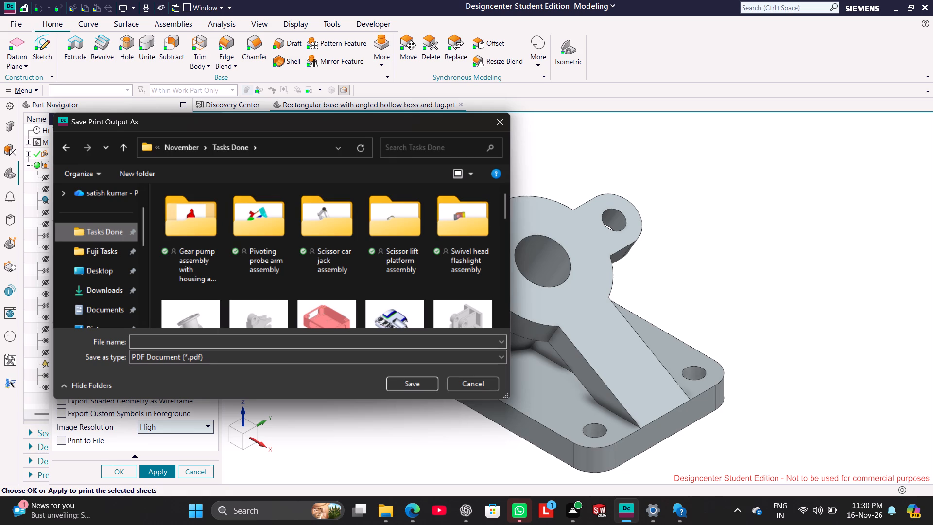
pyautogui.click(226, 346)
pyautogui.hotkey('ctrl', 'v')
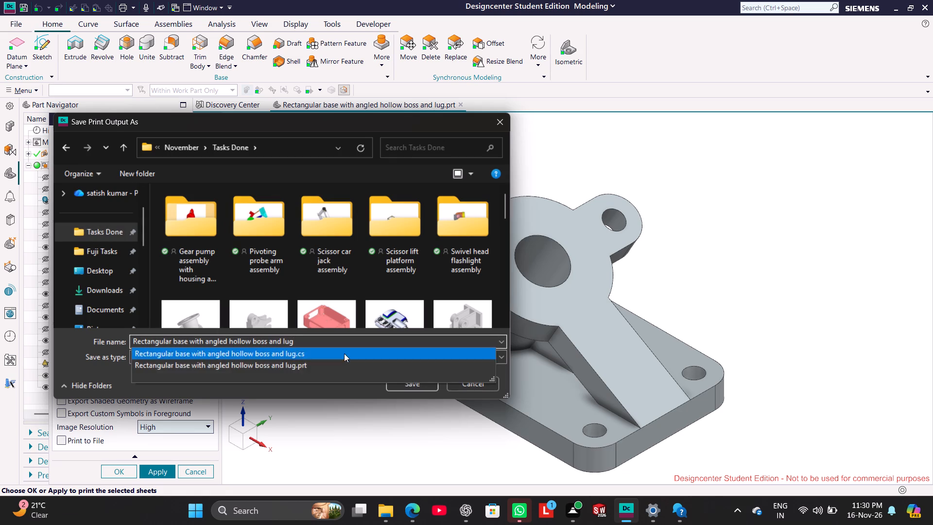
pyautogui.click(404, 412)
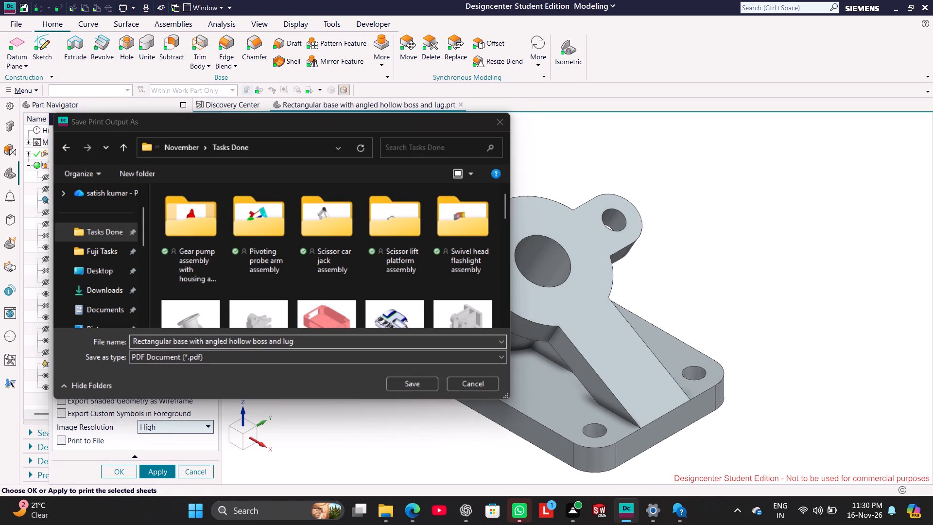
pyautogui.click(411, 384)
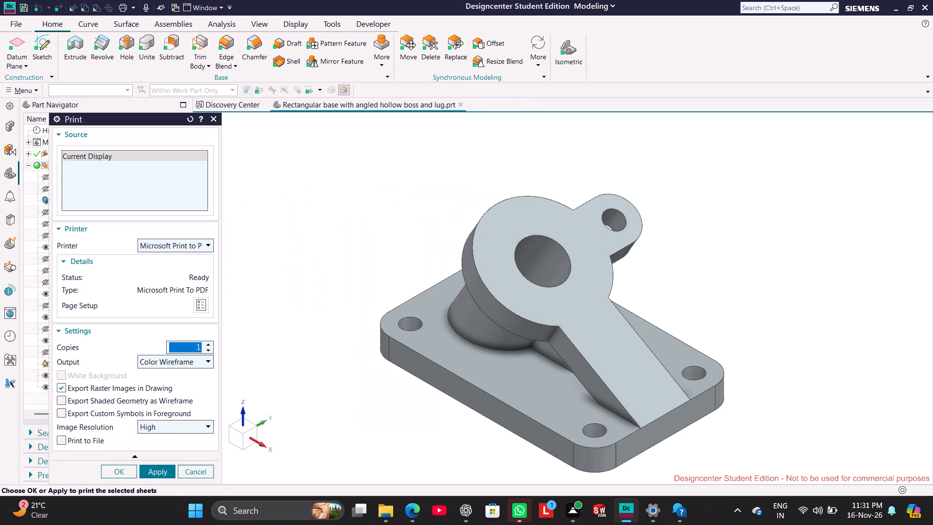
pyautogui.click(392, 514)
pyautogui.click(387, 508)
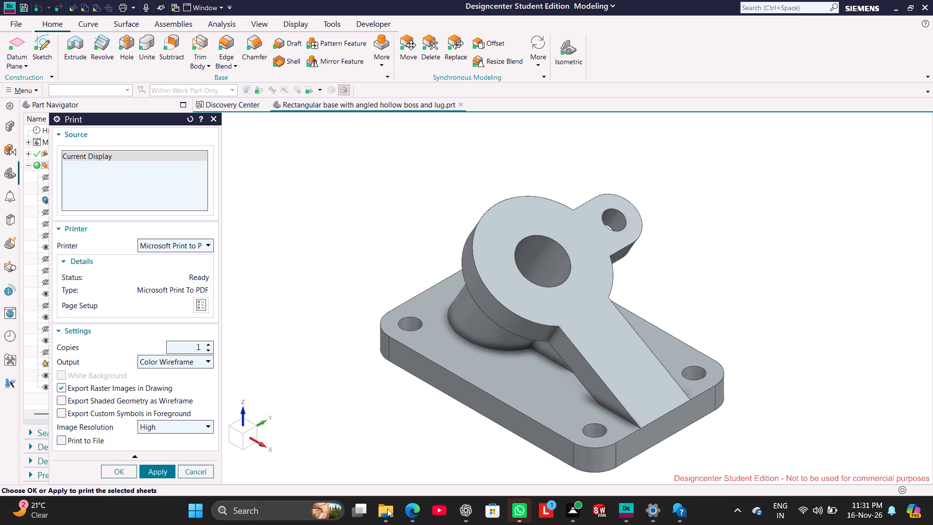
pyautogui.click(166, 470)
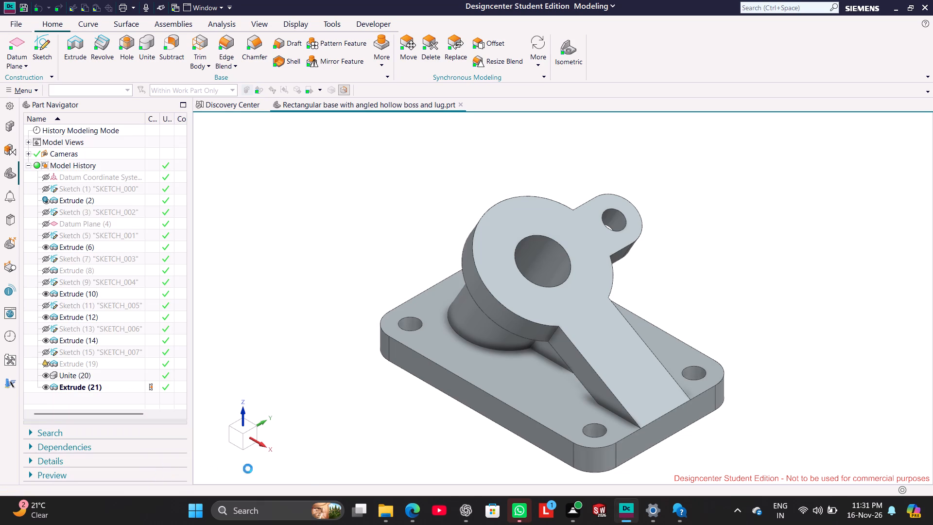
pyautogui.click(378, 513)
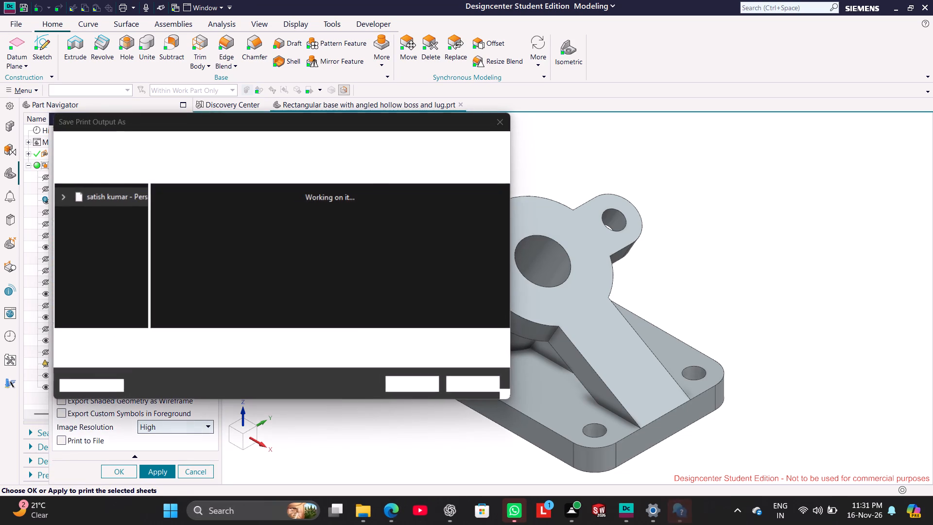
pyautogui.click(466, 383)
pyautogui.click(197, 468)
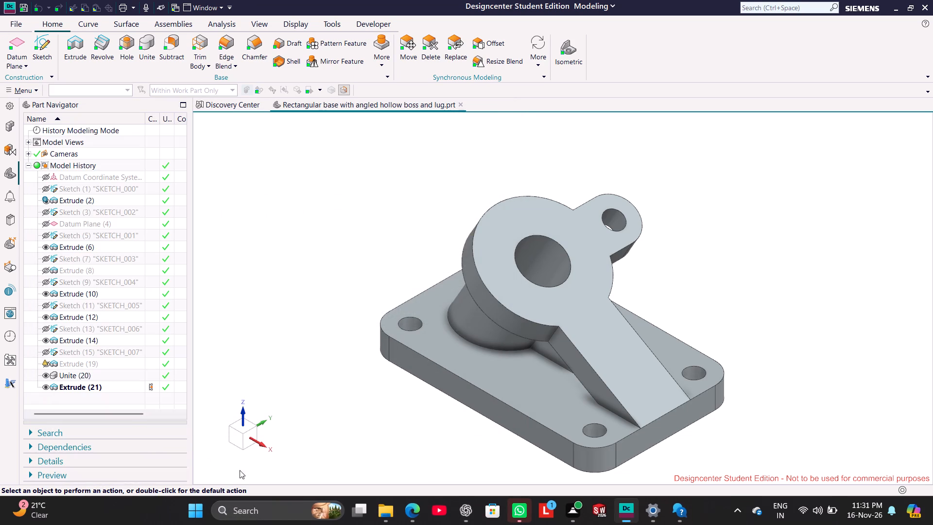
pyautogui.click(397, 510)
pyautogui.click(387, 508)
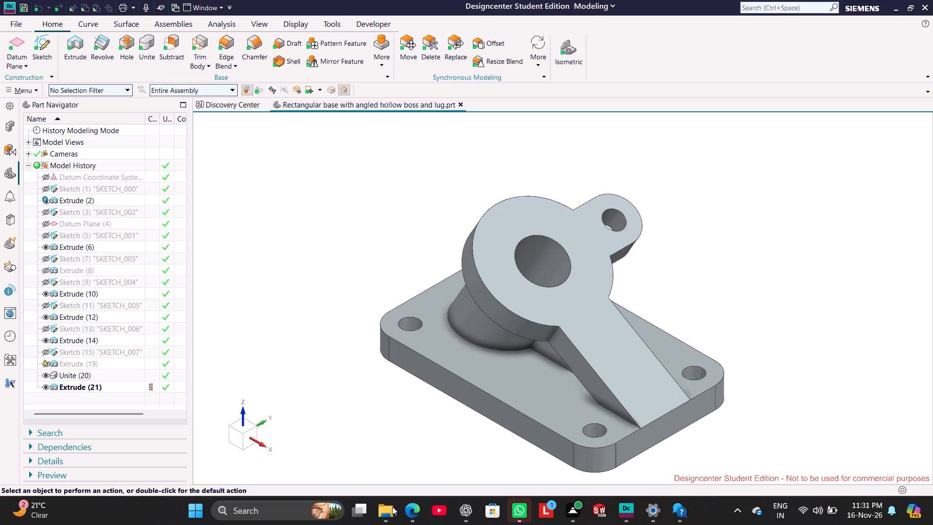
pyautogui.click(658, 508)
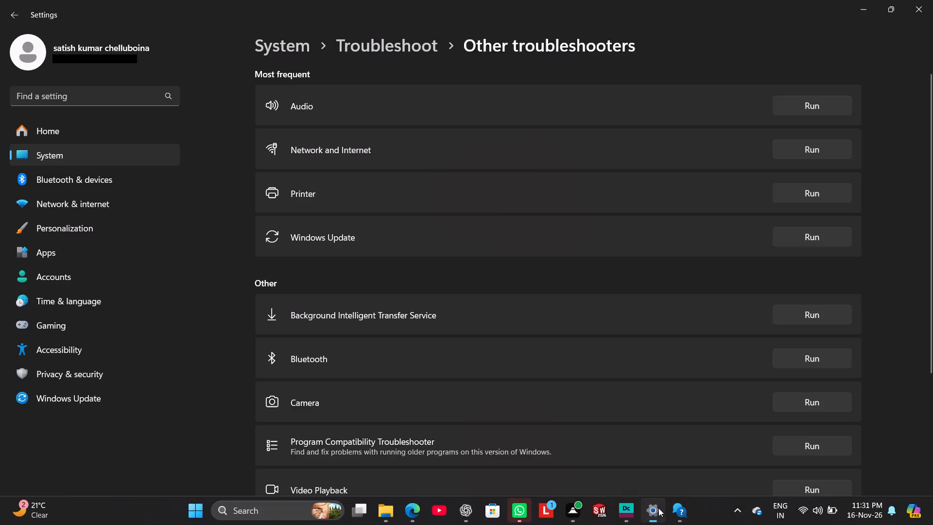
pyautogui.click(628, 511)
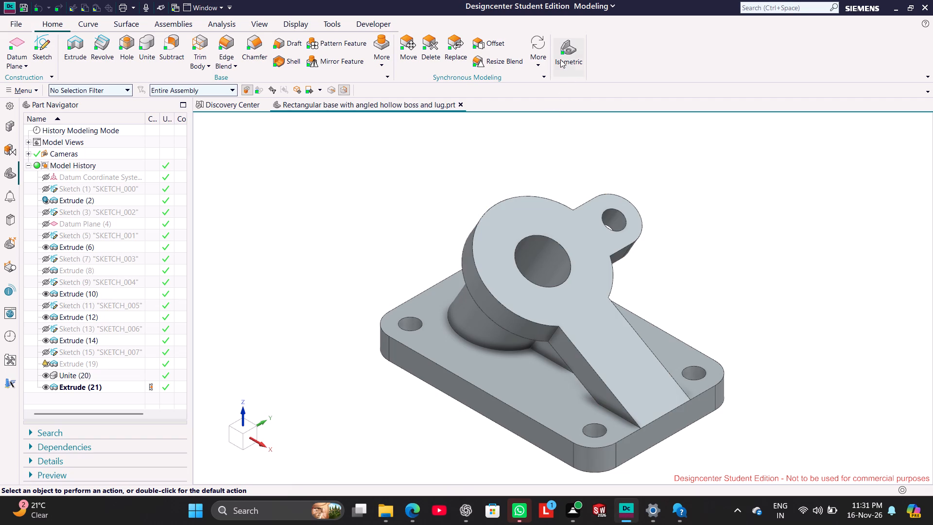
# Stop the journal recording of the modelling session.
pyautogui.click(368, 19)
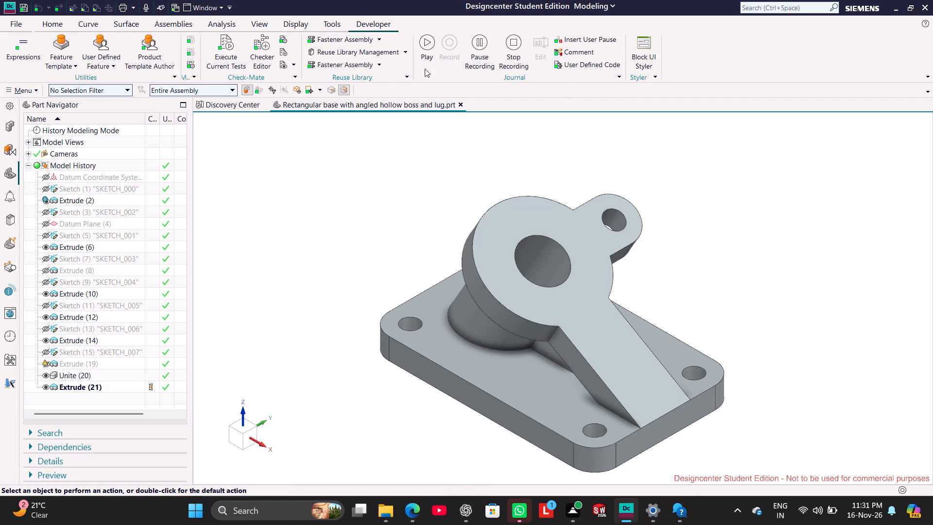
pyautogui.click(514, 44)
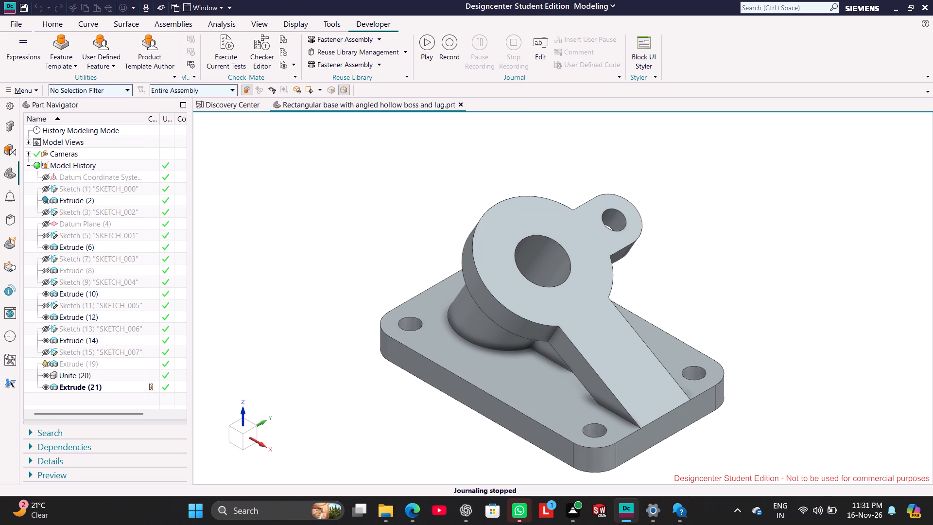
# Switch to File Explorer and check the part's saved part, PDF and journal files in the Tasks Done folder.
pyautogui.click(387, 505)
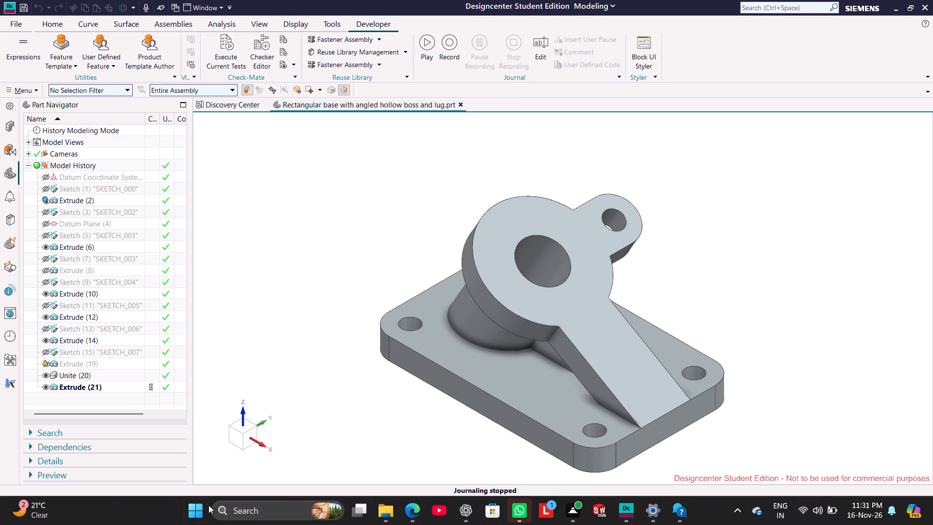
pyautogui.click(199, 508)
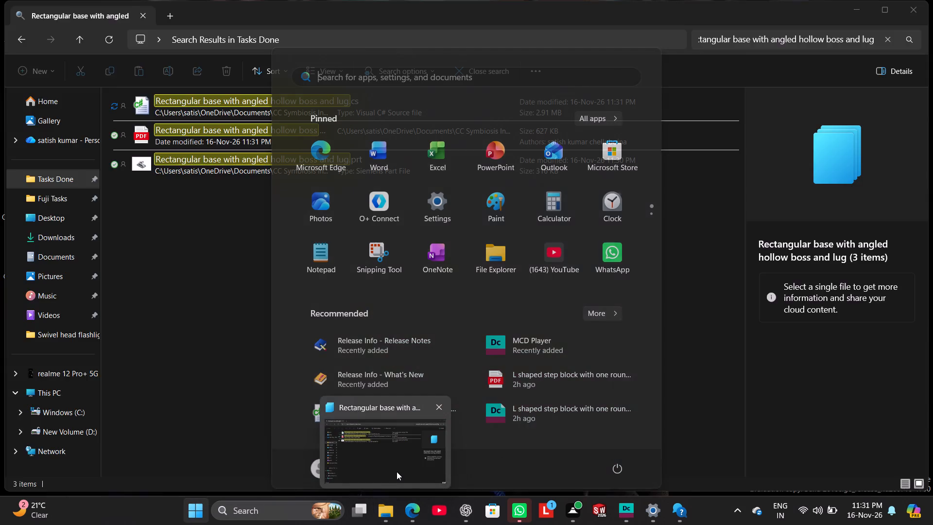
pyautogui.click(397, 472)
pyautogui.click(389, 459)
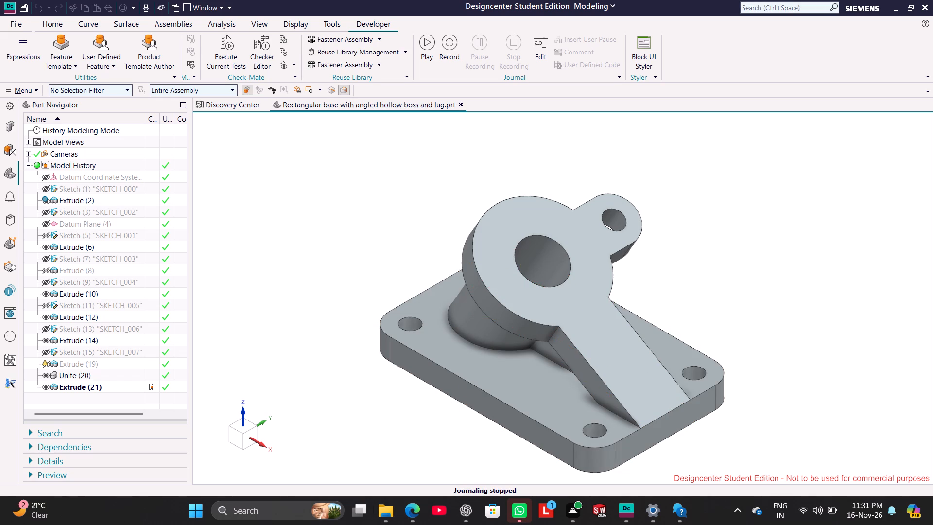